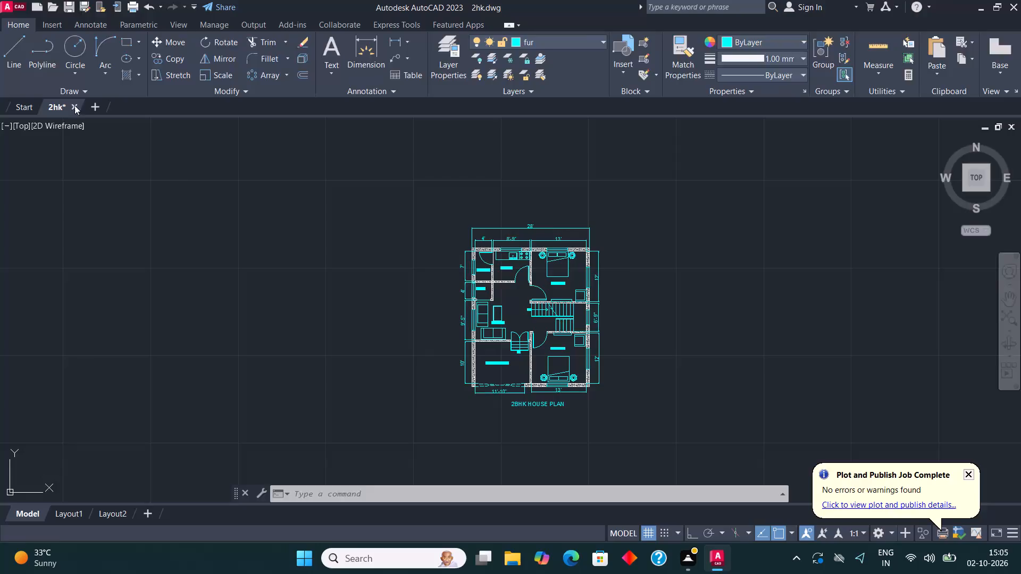
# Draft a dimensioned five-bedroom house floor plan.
# Close the 2hk drawing and start a new drawing from the acadiso.dwt template.
pyautogui.click(455, 308)
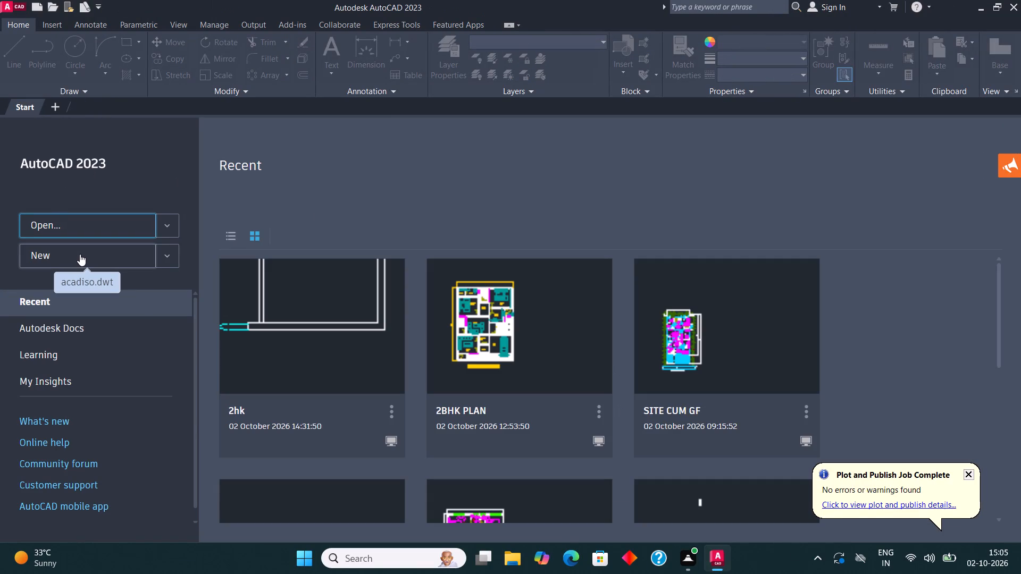
pyautogui.click(80, 254)
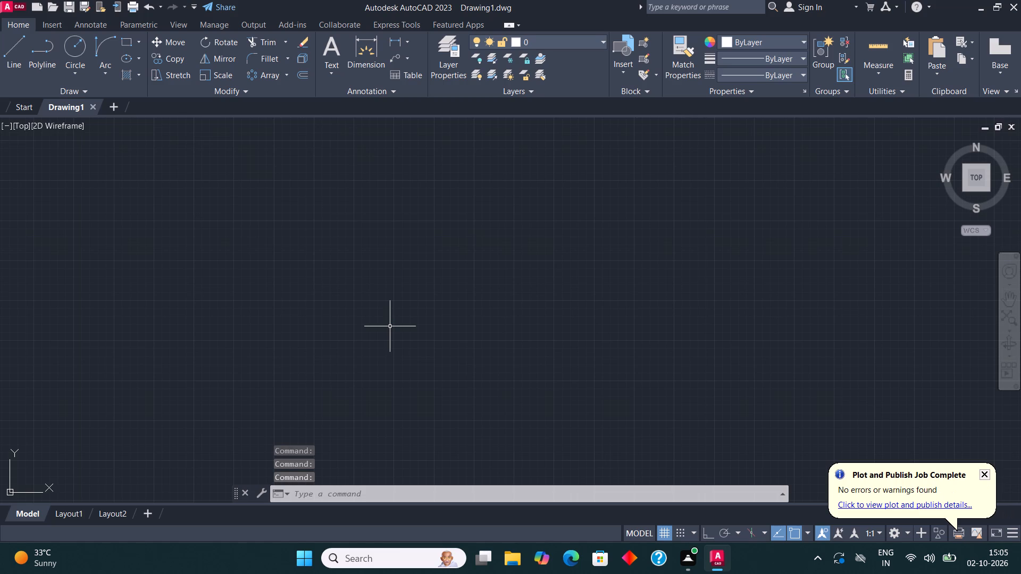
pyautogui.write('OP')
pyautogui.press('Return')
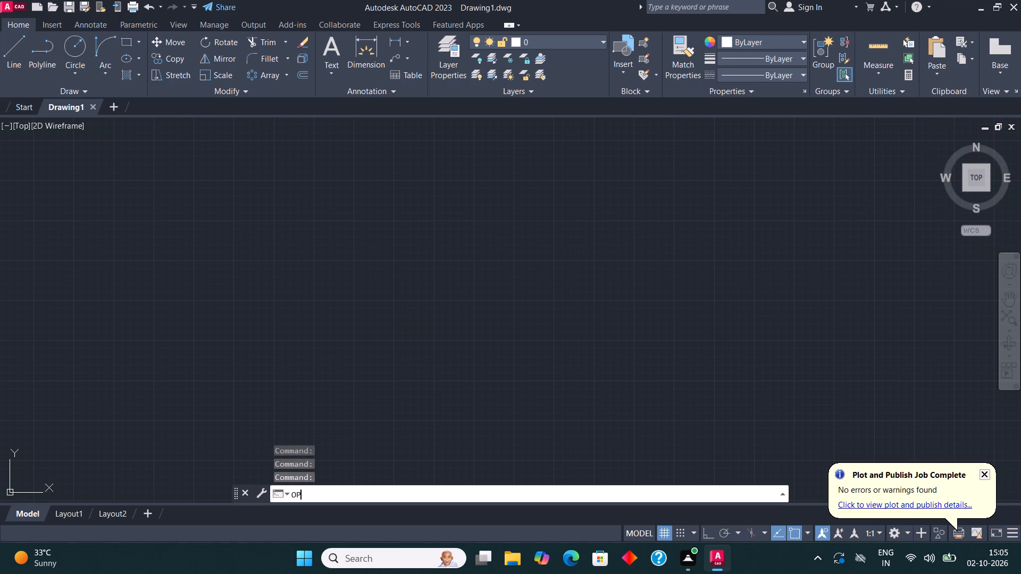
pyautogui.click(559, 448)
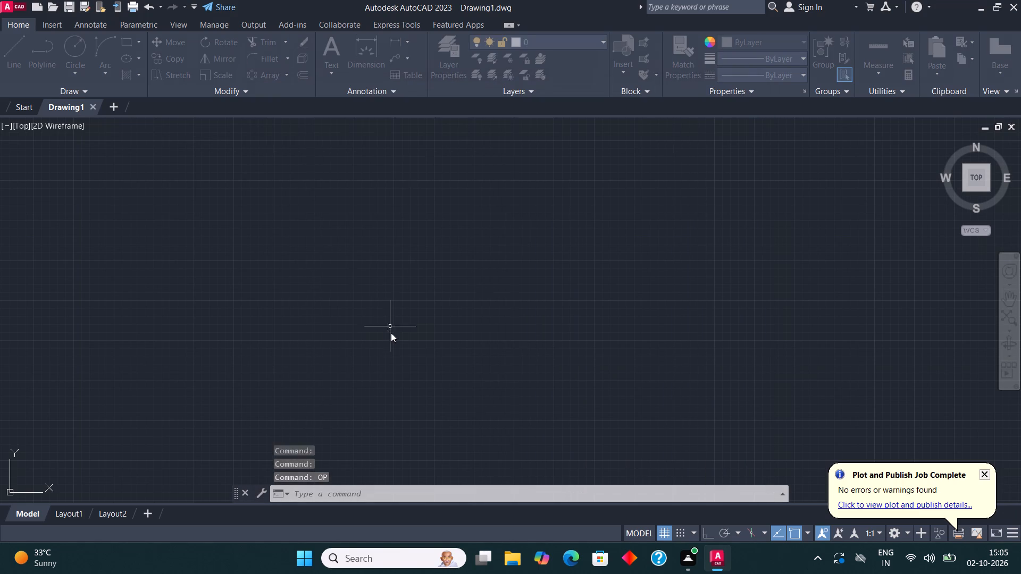
# Configure the drawing units to Architectural length with 0'-0" precision and an insertion scale in inches.
pyautogui.write('UN')
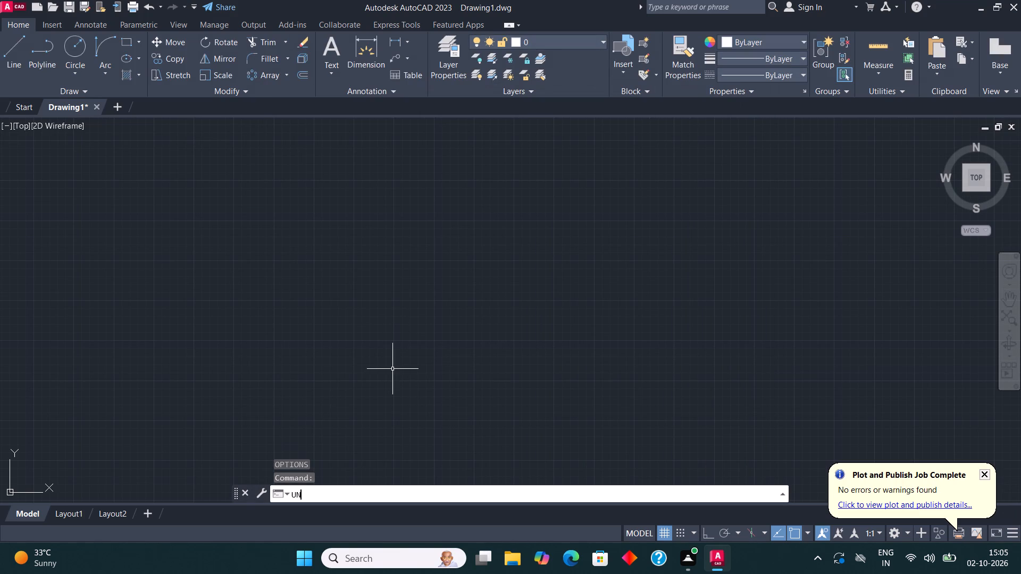
pyautogui.press('Return')
pyautogui.click(454, 184)
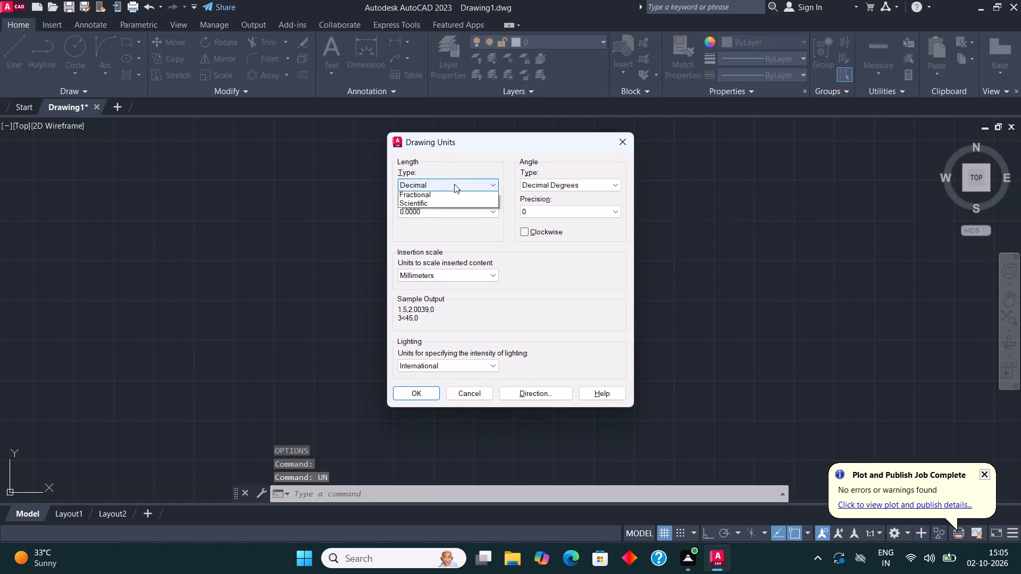
pyautogui.click(448, 200)
pyautogui.click(444, 210)
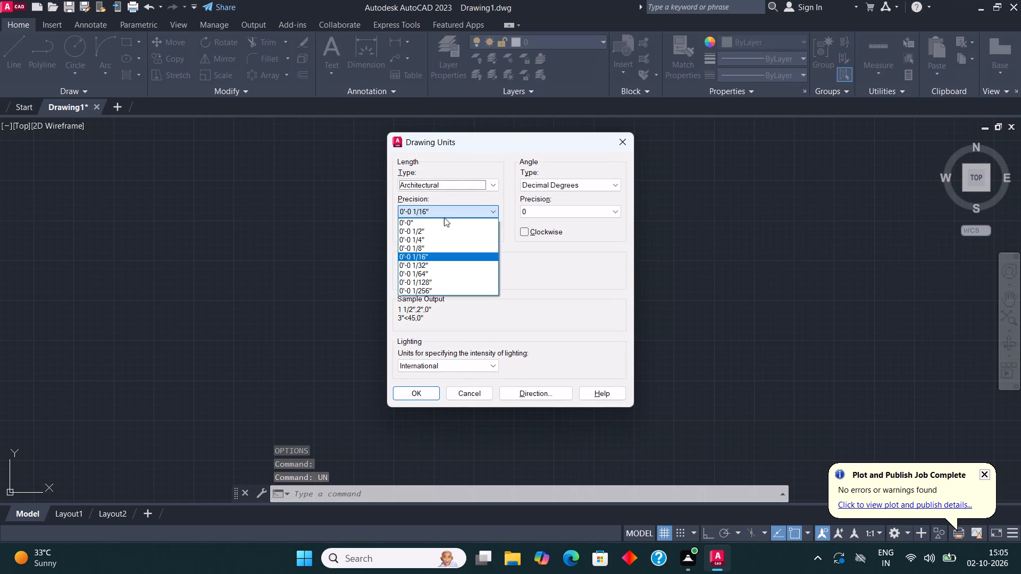
pyautogui.click(443, 219)
pyautogui.click(446, 278)
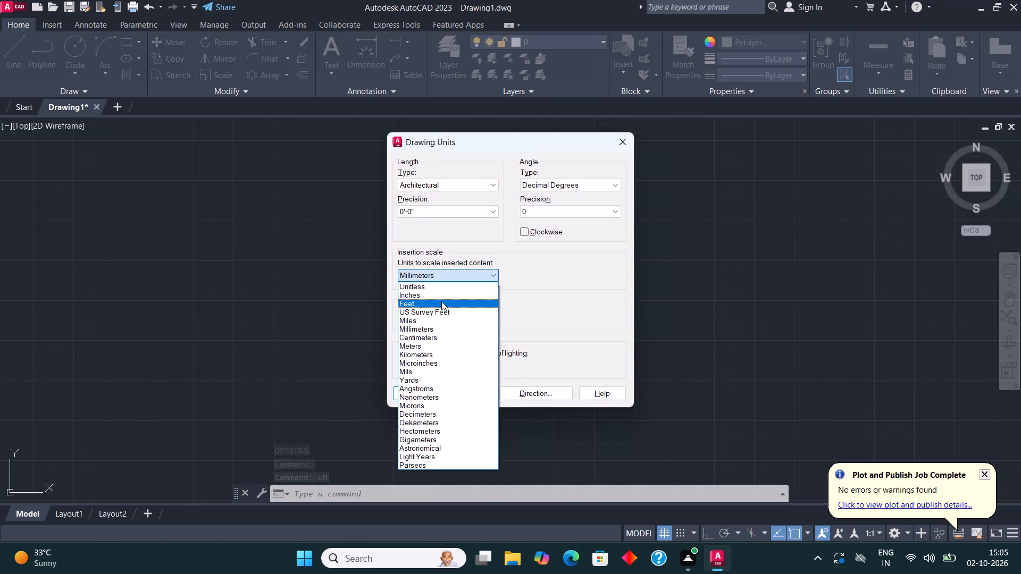
pyautogui.click(440, 293)
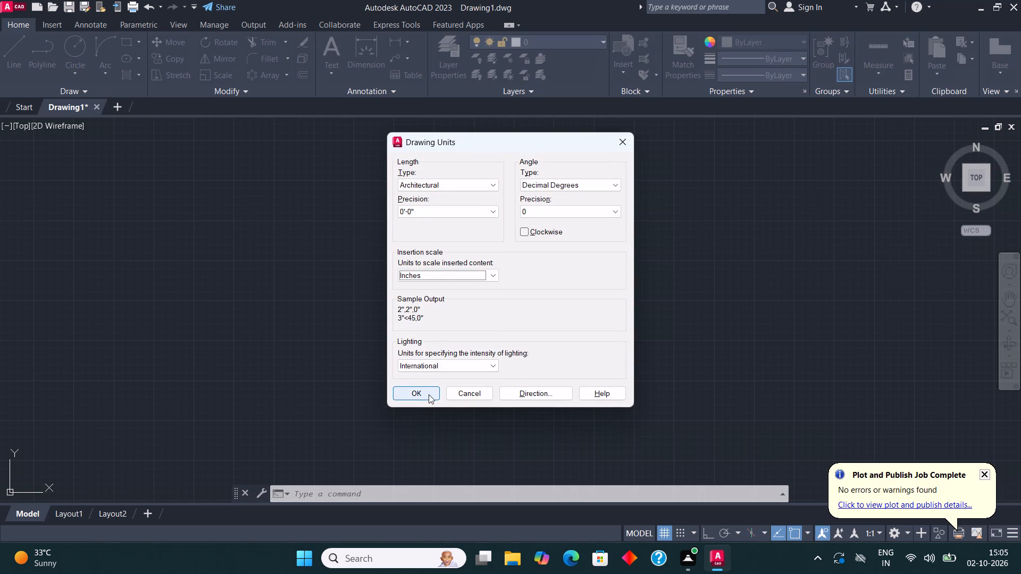
pyautogui.click(429, 394)
# Modify the ISO-25 dimension style's primary units to Architectural format with 0'-0" precision.
pyautogui.write('DIM')
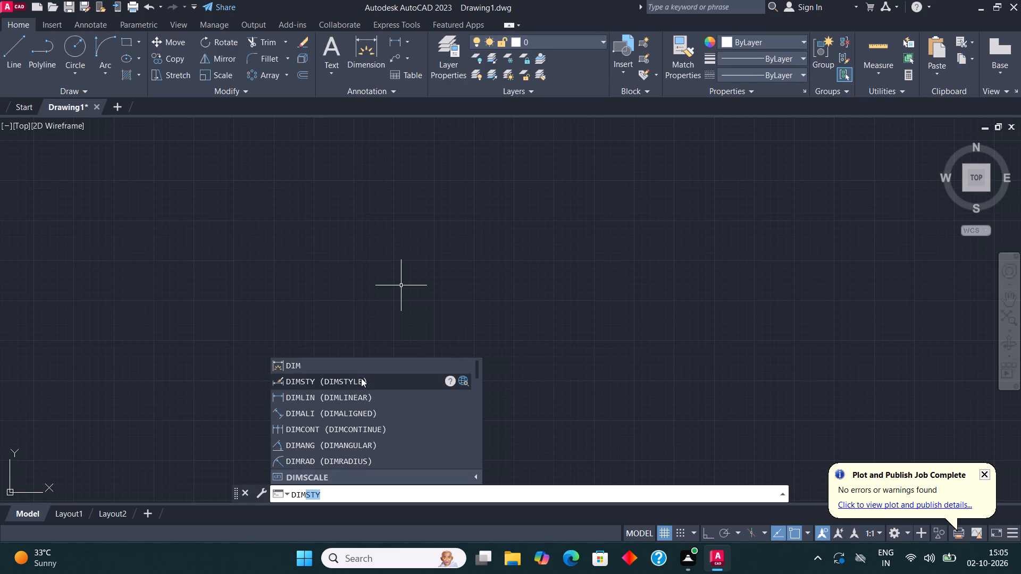
pyautogui.click(361, 378)
pyautogui.click(646, 248)
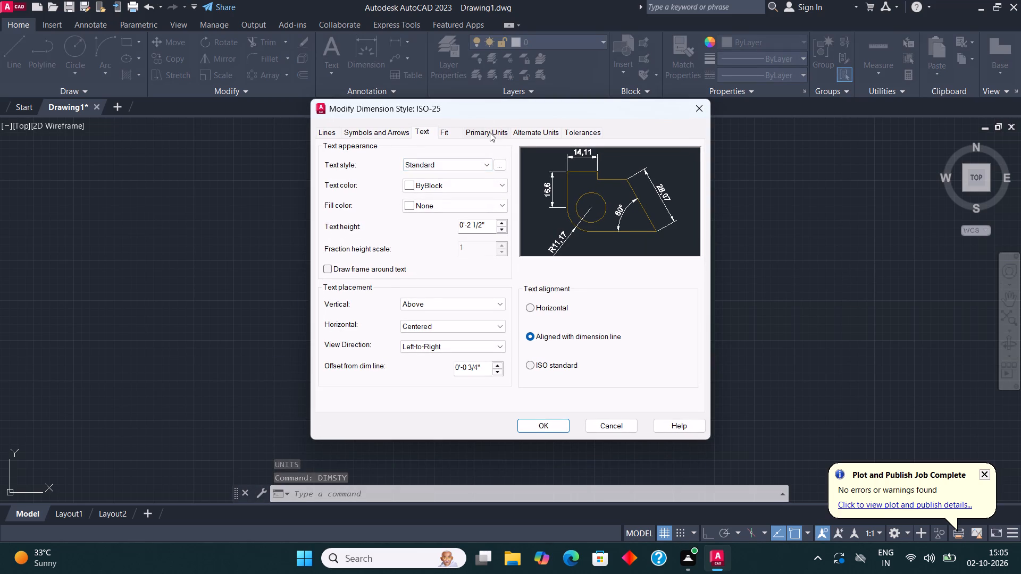
pyautogui.click(490, 132)
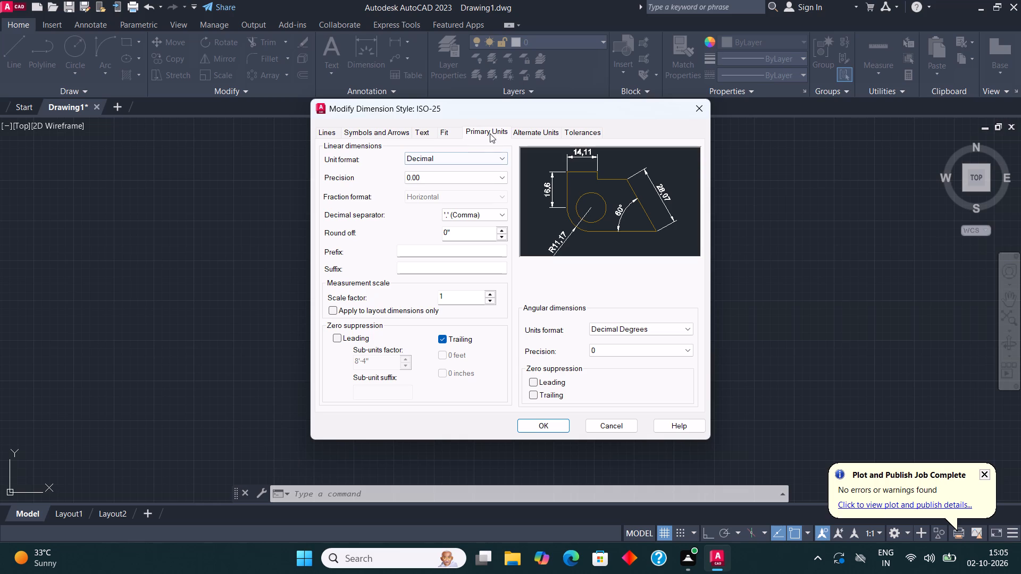
pyautogui.click(490, 134)
pyautogui.click(467, 157)
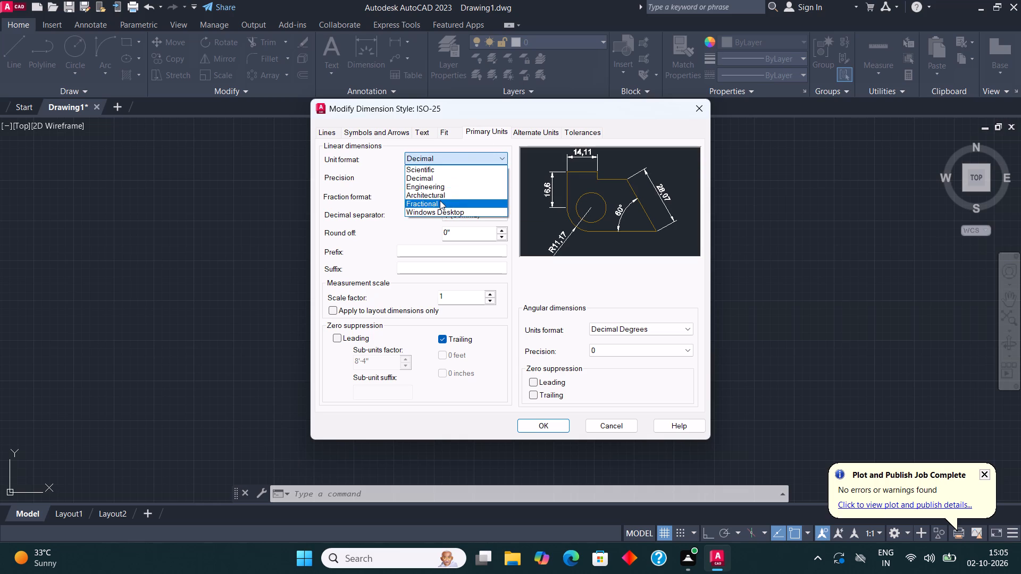
pyautogui.click(440, 191)
pyautogui.click(443, 178)
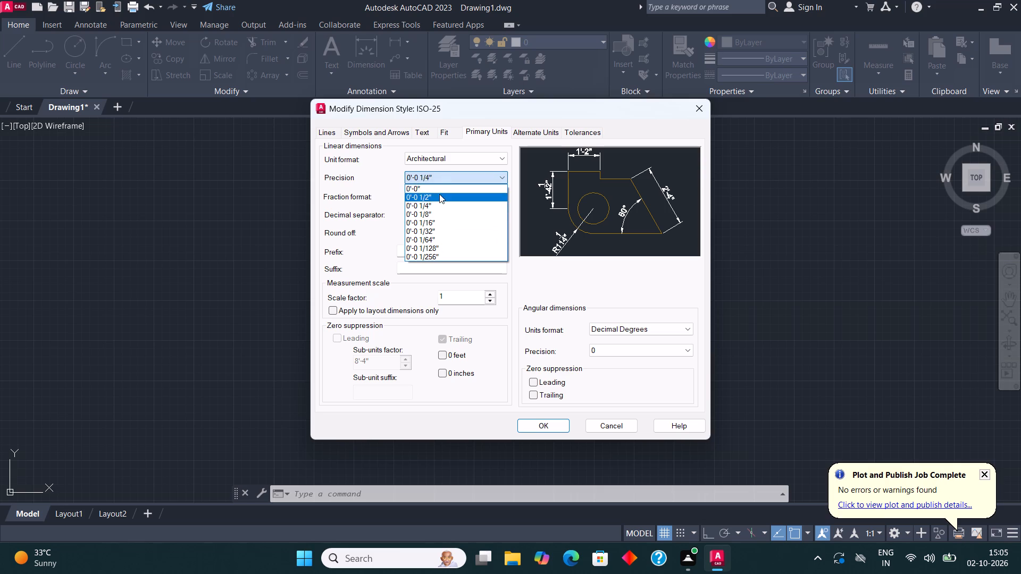
pyautogui.click(439, 184)
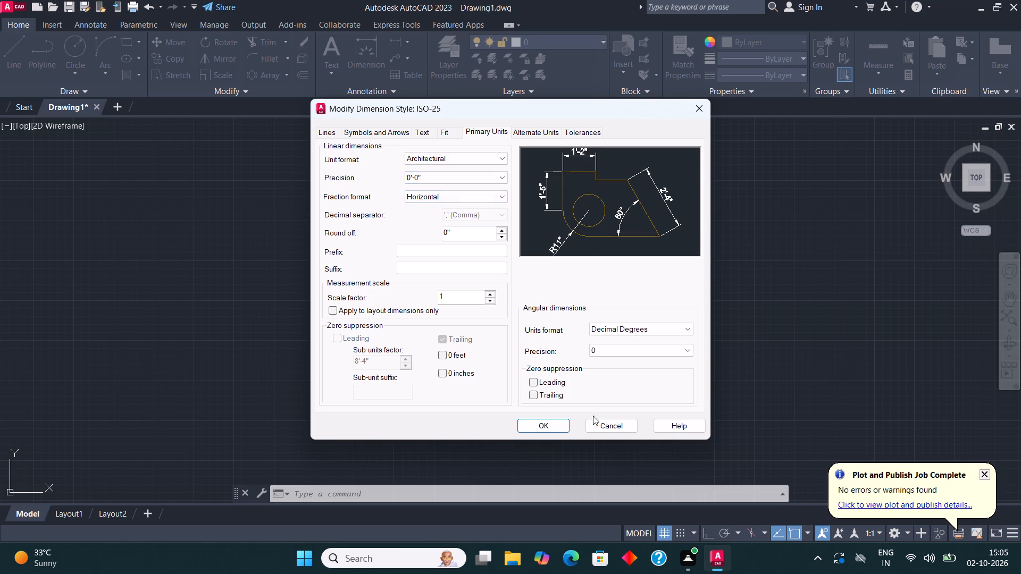
# Set the ISO-25 dimension text height to 10" and make that style current.
pyautogui.click(419, 131)
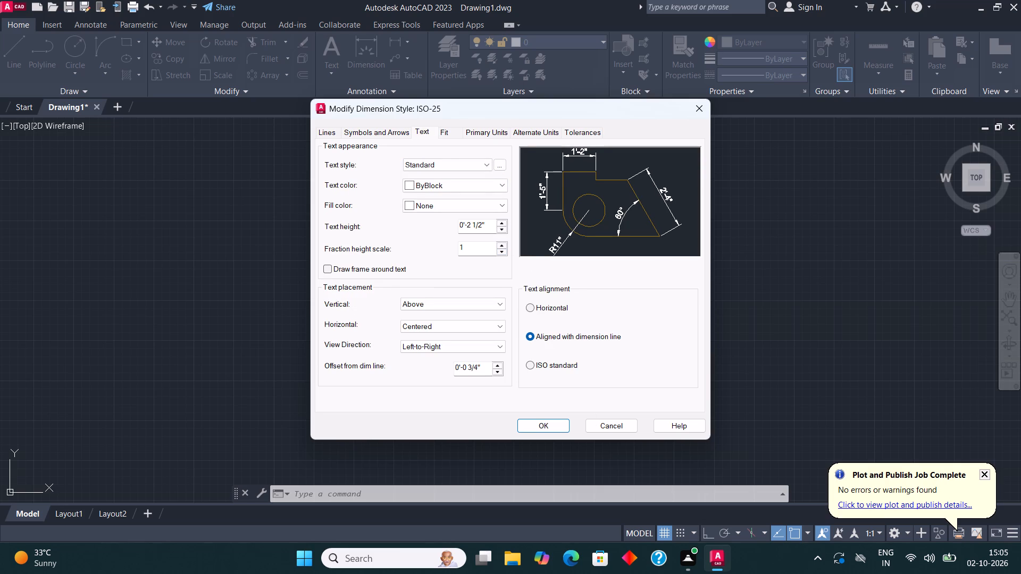
pyautogui.moveTo(487, 226); pyautogui.dragTo(445, 222)
pyautogui.write('10"')
pyautogui.click(541, 430)
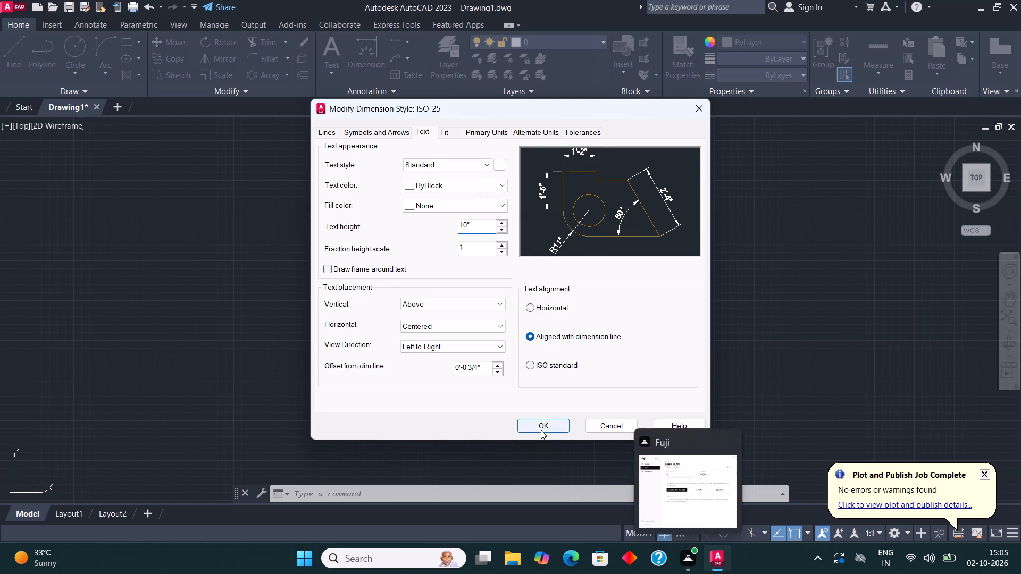
pyautogui.click(664, 208)
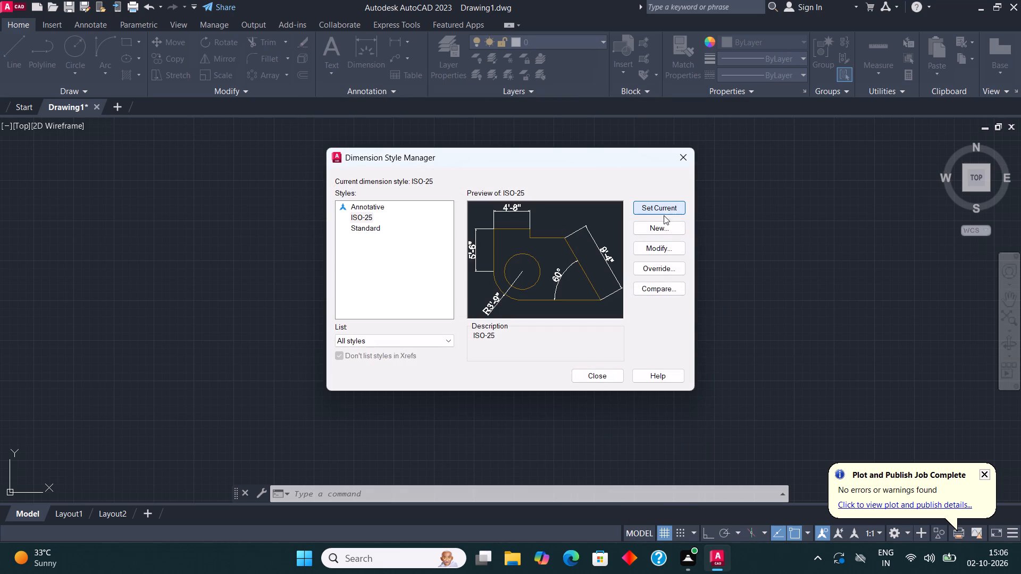
pyautogui.click(584, 378)
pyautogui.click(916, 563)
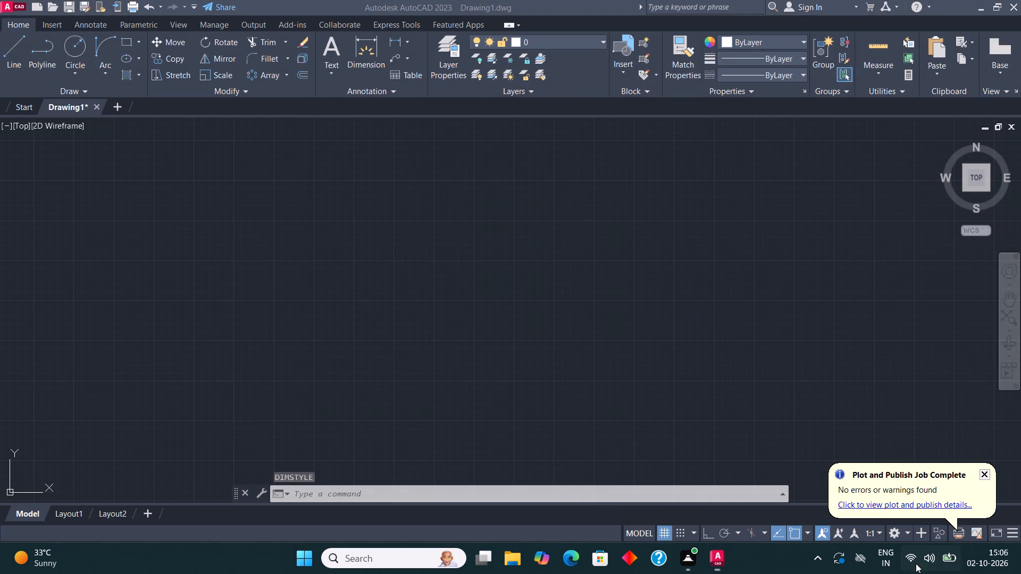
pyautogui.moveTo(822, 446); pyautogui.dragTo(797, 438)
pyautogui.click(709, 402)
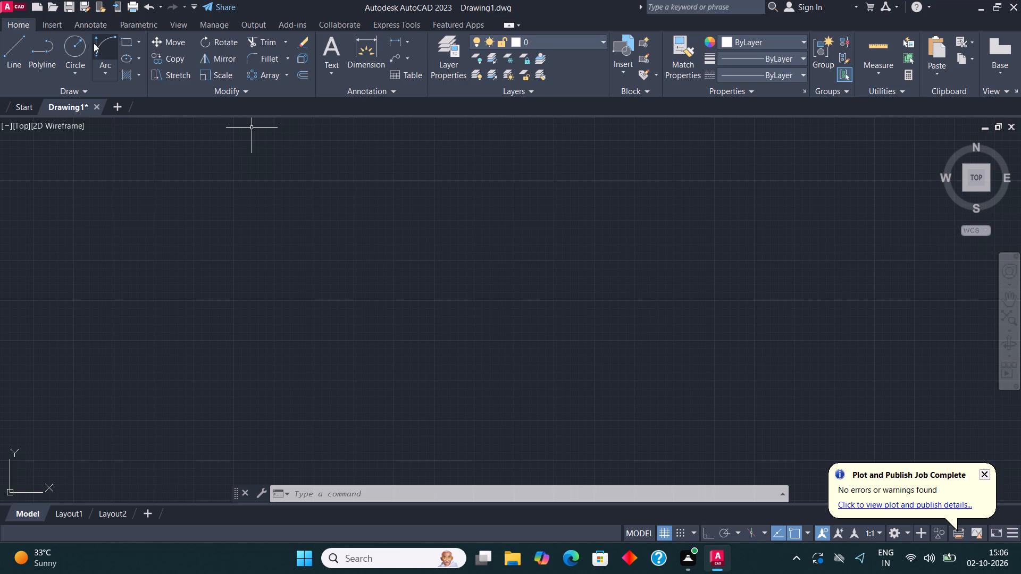
# With Ortho on, draw a closed rectangular outline from lines, 30' wide and 34' high.
pyautogui.click(21, 46)
pyautogui.click(331, 257)
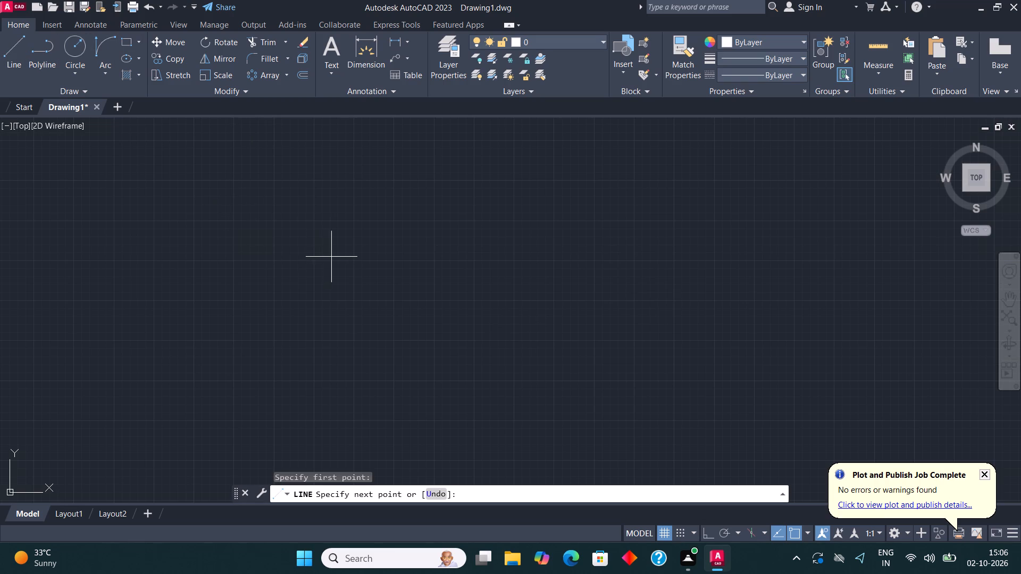
pyautogui.press('F8')
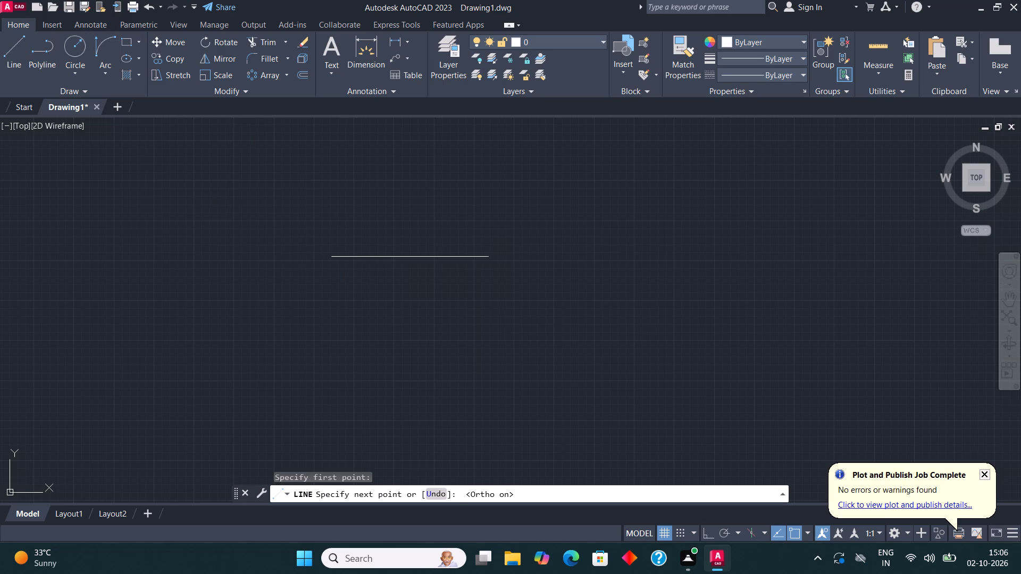
pyautogui.write("30'")
pyautogui.press('Return')
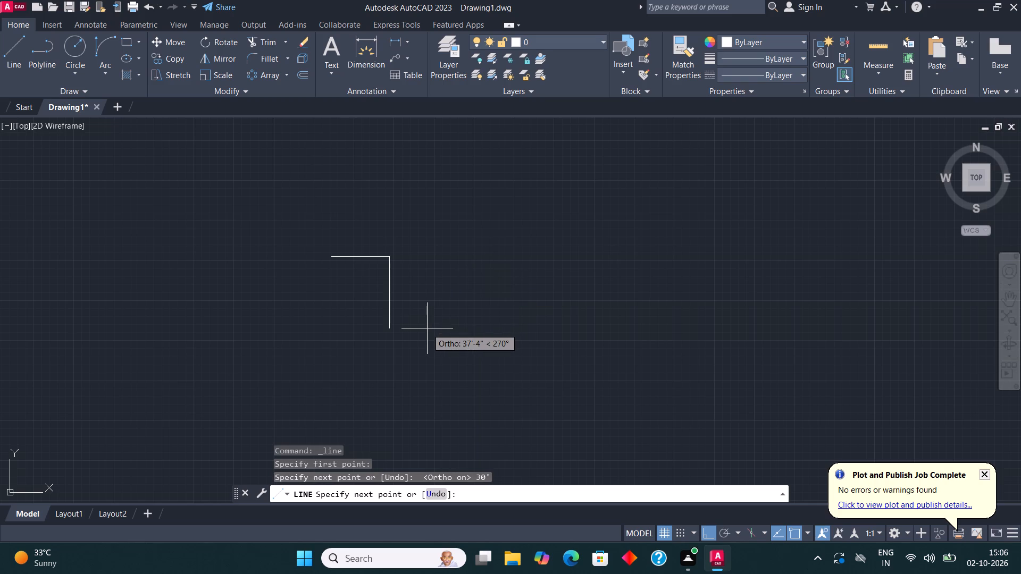
pyautogui.write("34'")
pyautogui.press('Return')
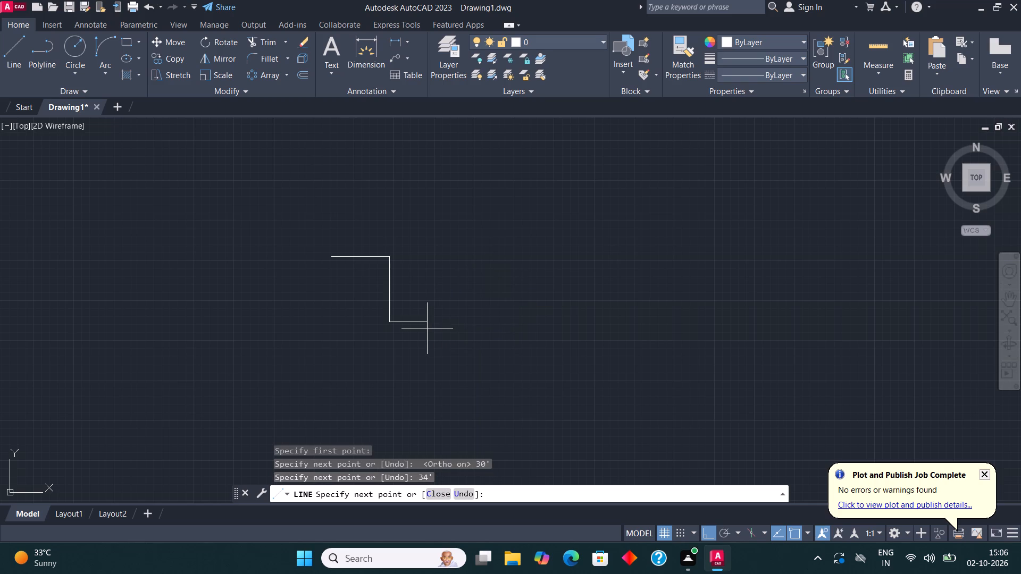
pyautogui.write("30'")
pyautogui.press('Return')
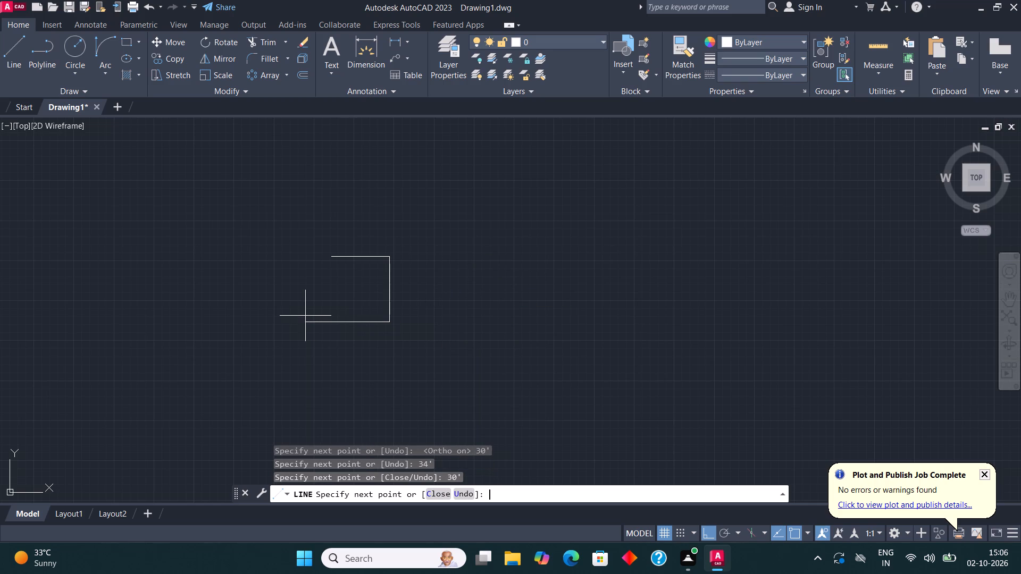
pyautogui.click(333, 259)
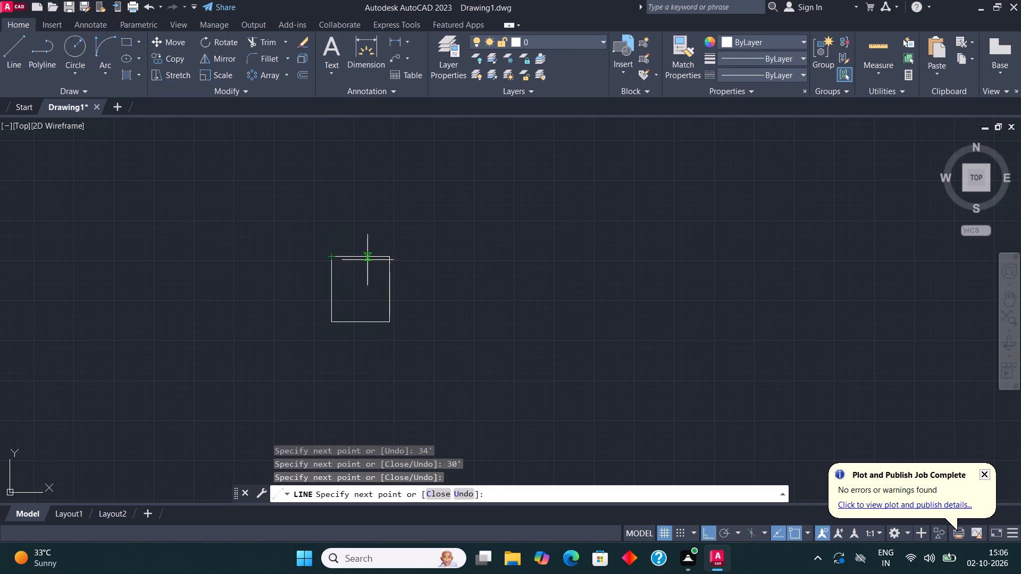
pyautogui.moveTo(414, 266); pyautogui.dragTo(504, 279, button='middle')
pyautogui.press('Escape')
pyautogui.scroll(2, 462, 298)
pyautogui.moveTo(478, 311); pyautogui.dragTo(485, 275, button='middle')
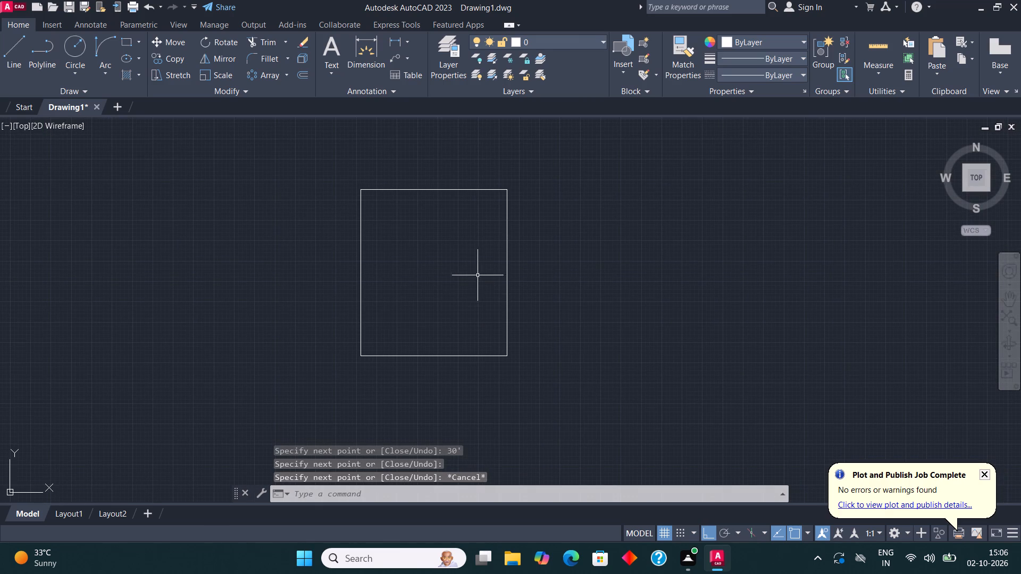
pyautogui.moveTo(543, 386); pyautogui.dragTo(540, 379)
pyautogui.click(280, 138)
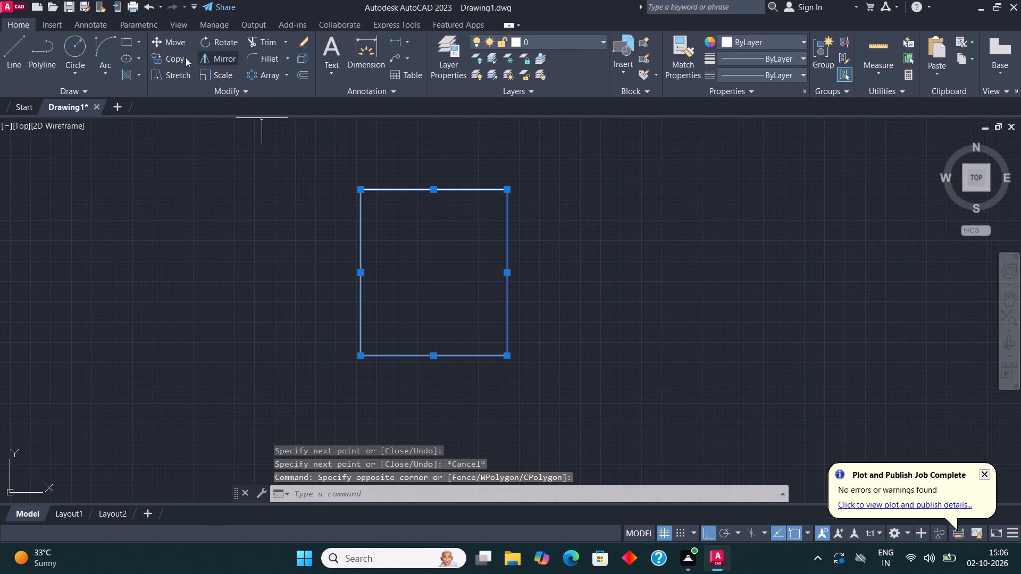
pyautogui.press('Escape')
# Trace a rectangle over the line outline, from its upper-left corner to its lower-right corner.
pyautogui.click(127, 41)
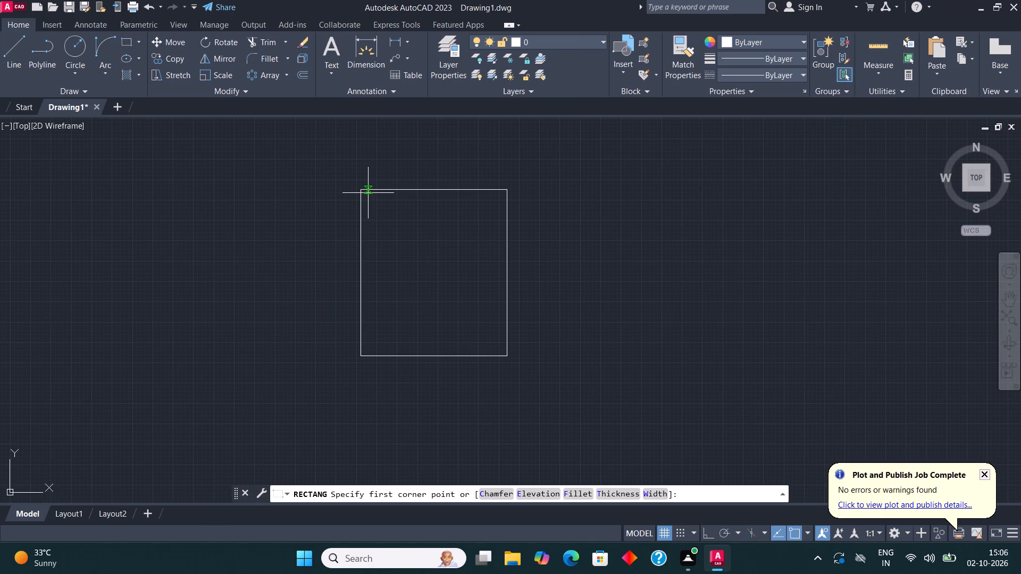
pyautogui.click(362, 190)
pyautogui.click(506, 360)
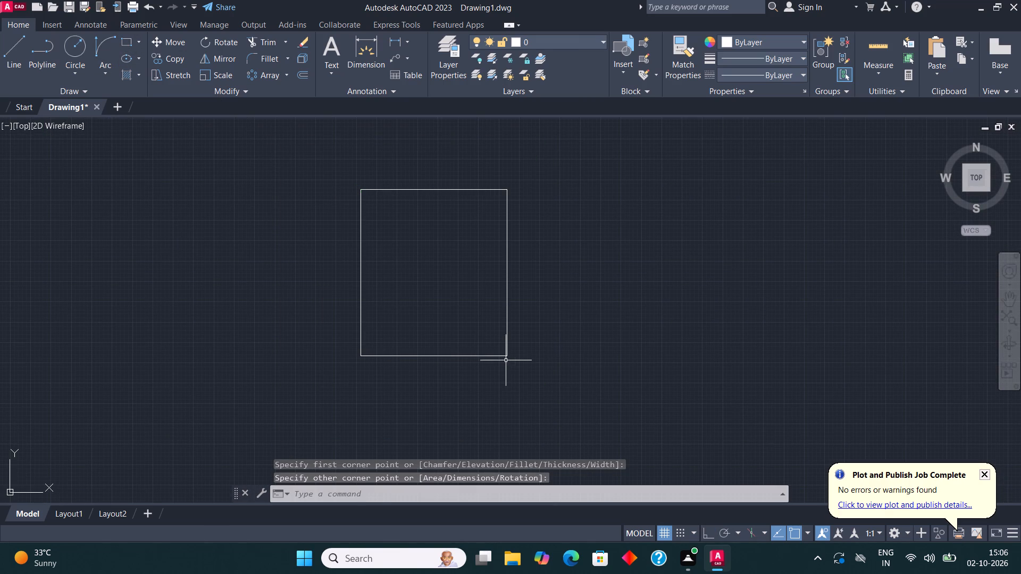
pyautogui.press('Escape')
# Offset the rectangle 9" inward to form the outer wall thickness.
pyautogui.moveTo(525, 351); pyautogui.dragTo(522, 345)
pyautogui.click(286, 193)
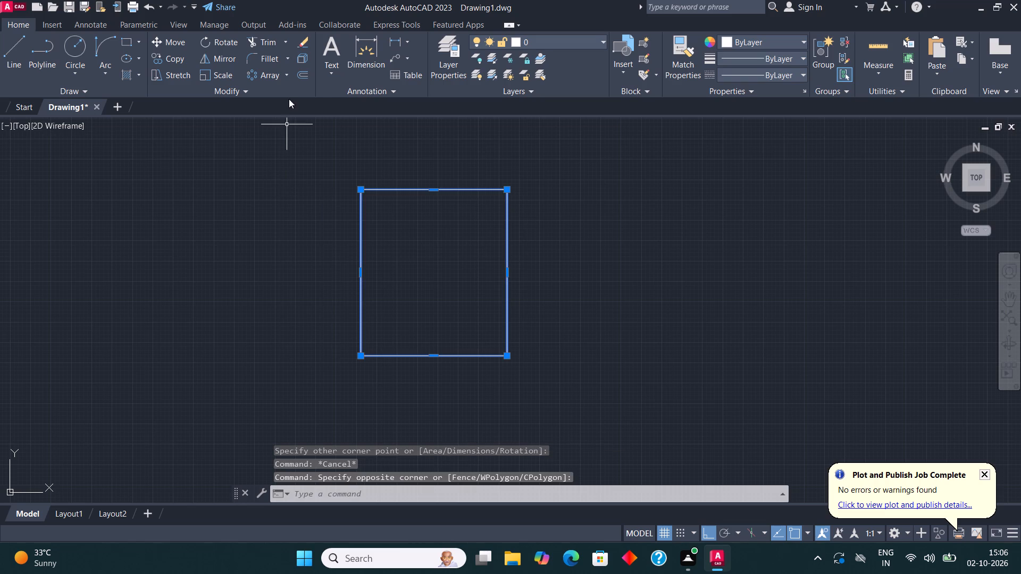
pyautogui.click(305, 73)
pyautogui.click(403, 191)
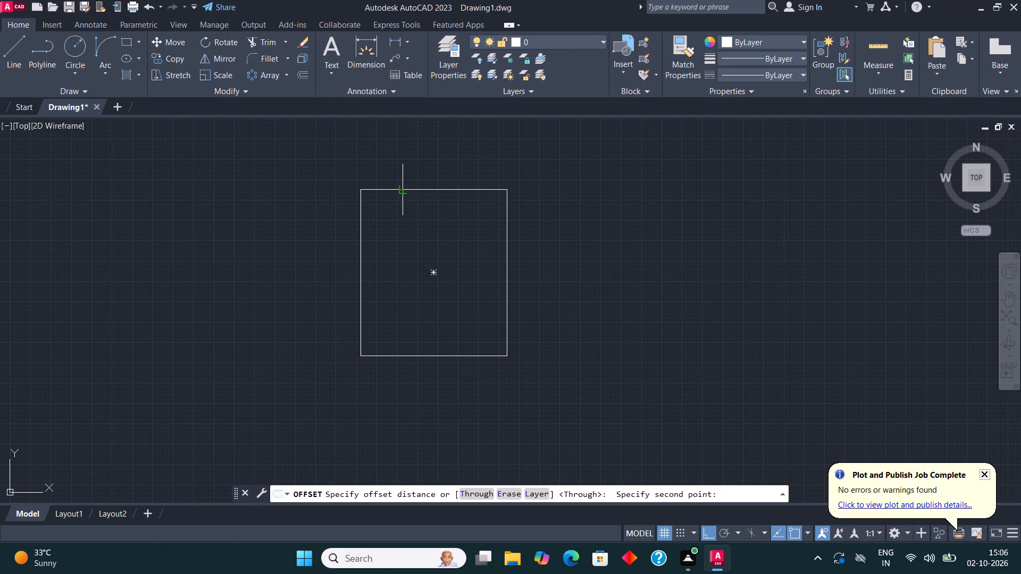
pyautogui.write('9"')
pyautogui.press('Return')
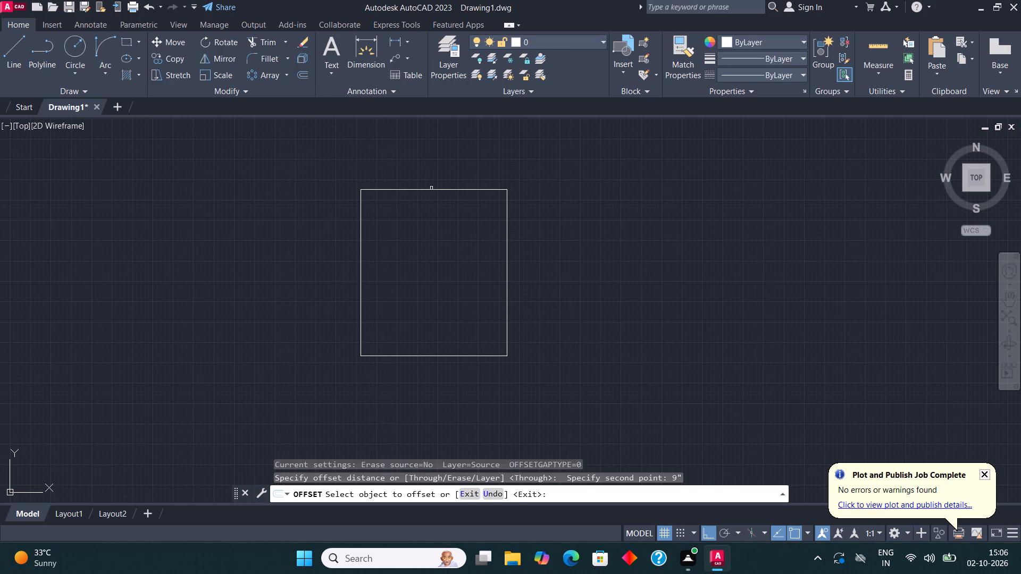
pyautogui.click(433, 188)
pyautogui.click(428, 216)
pyautogui.press('Escape')
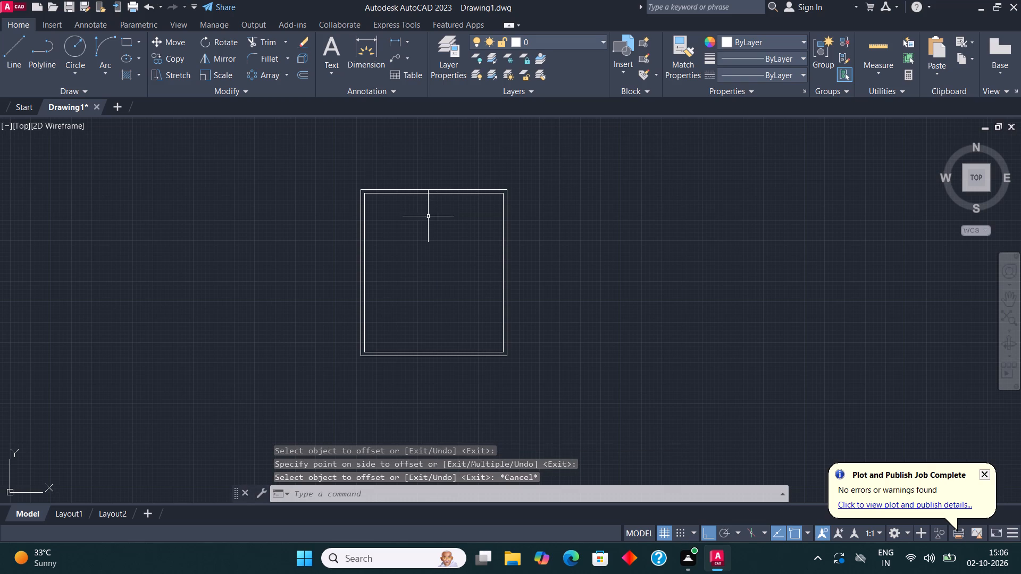
pyautogui.moveTo(441, 244); pyautogui.dragTo(425, 256, button='middle')
pyautogui.scroll(1, 373, 223)
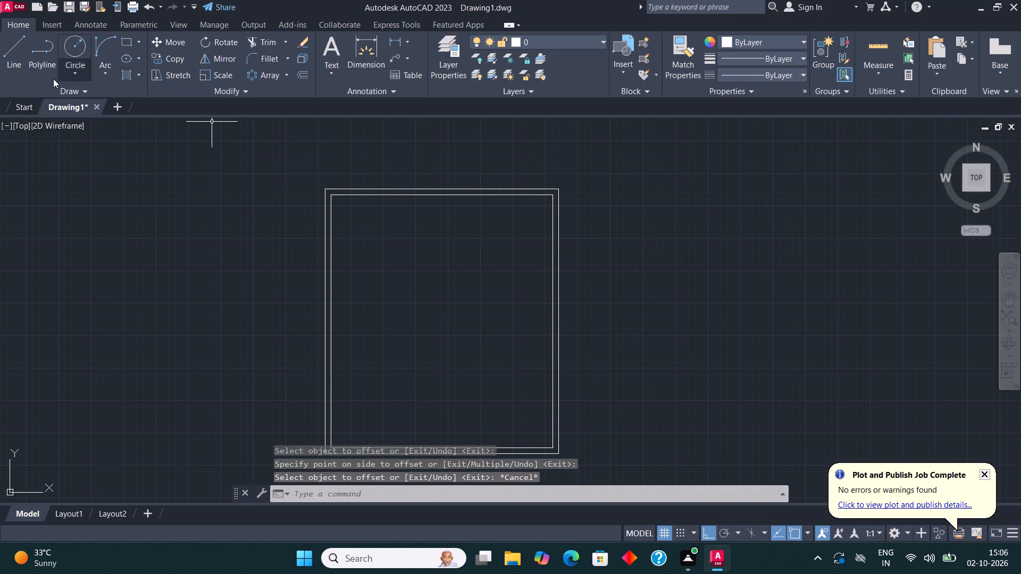
# Draw the first room's lines from the inner upper-left corner: 9'5" along the top wall, 11' down, and back to the left wall.
pyautogui.click(10, 51)
pyautogui.moveTo(359, 181); pyautogui.dragTo(330, 215, button='middle')
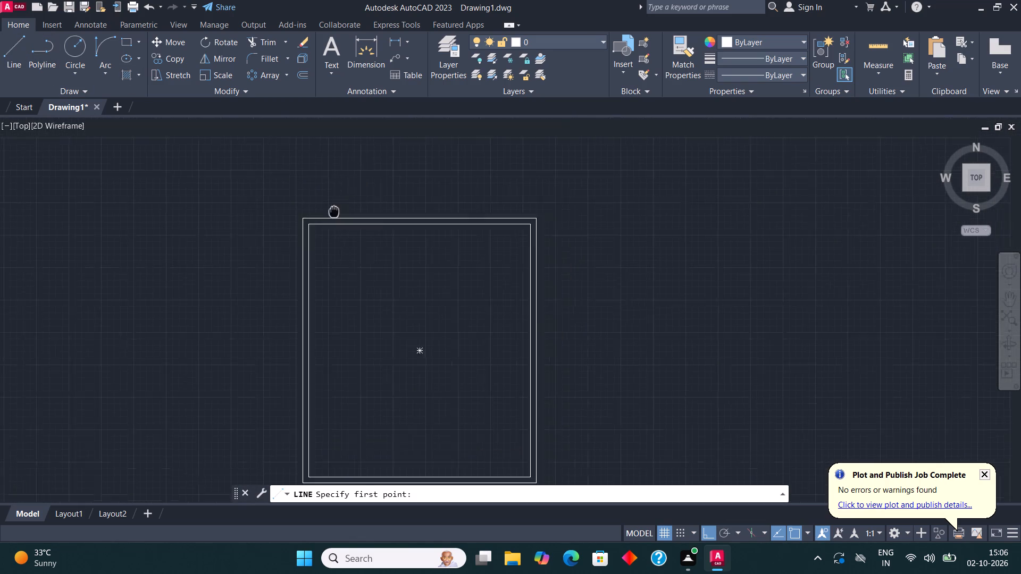
pyautogui.moveTo(330, 215); pyautogui.dragTo(312, 227, button='middle')
pyautogui.click(283, 241)
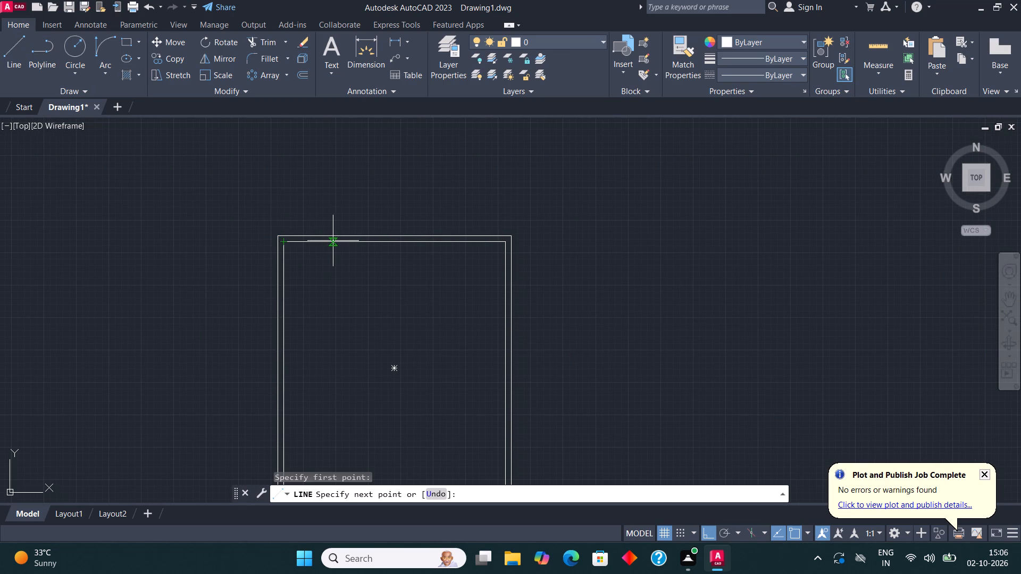
pyautogui.write("9'")
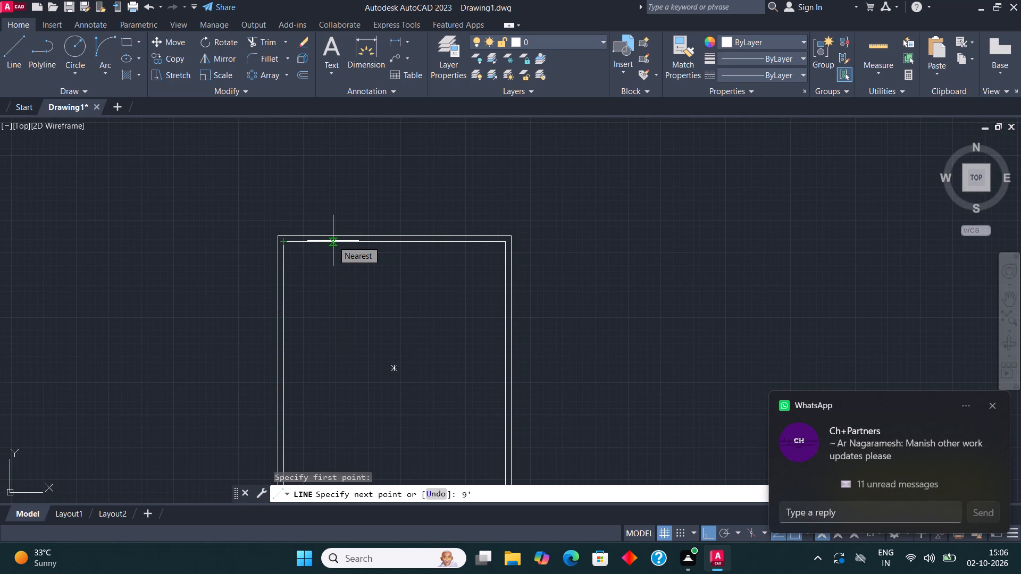
pyautogui.write('5"')
pyautogui.press('Return')
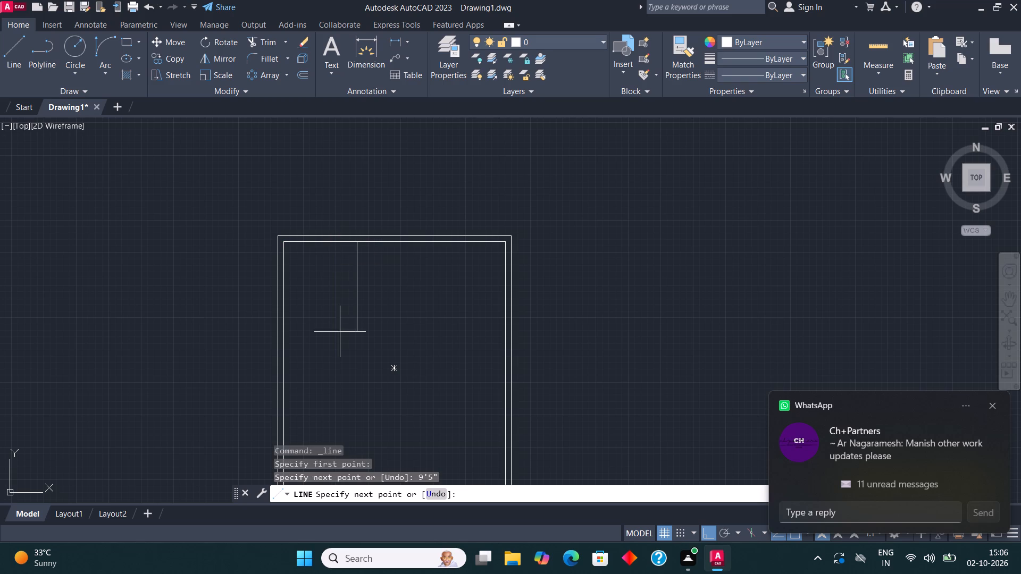
pyautogui.write("11'")
pyautogui.press('Return')
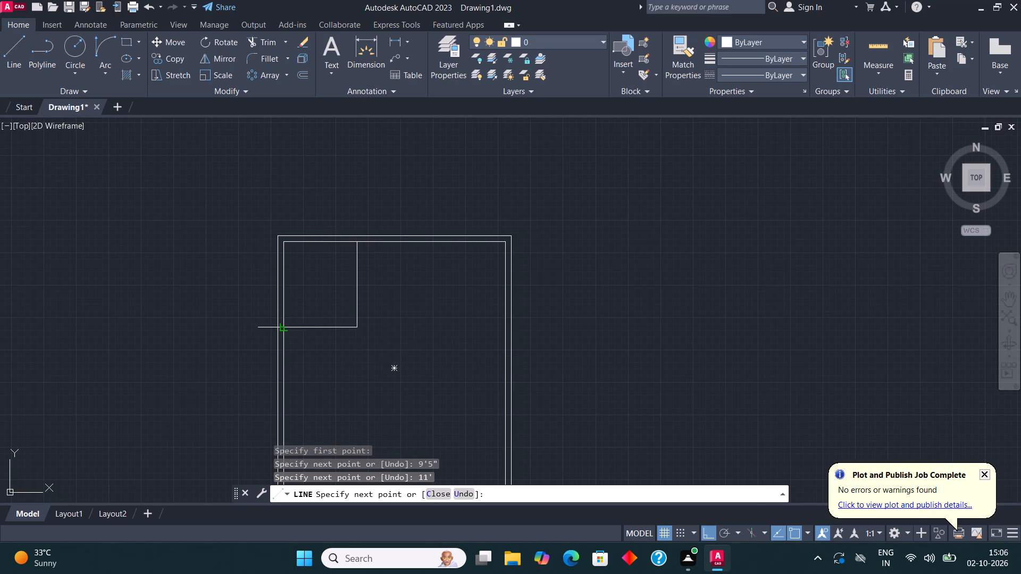
pyautogui.click(284, 330)
pyautogui.press('Escape')
# Offset the first room's right and bottom lines 4.5" outward to give the partition walls thickness.
pyautogui.moveTo(376, 330); pyautogui.dragTo(443, 323, button='middle')
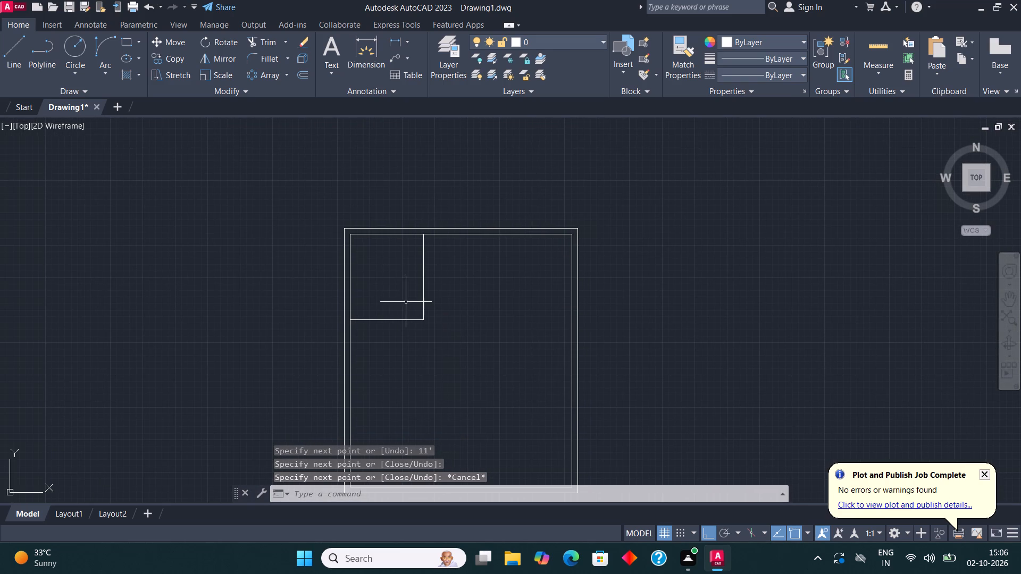
pyautogui.click(424, 328)
pyautogui.click(418, 296)
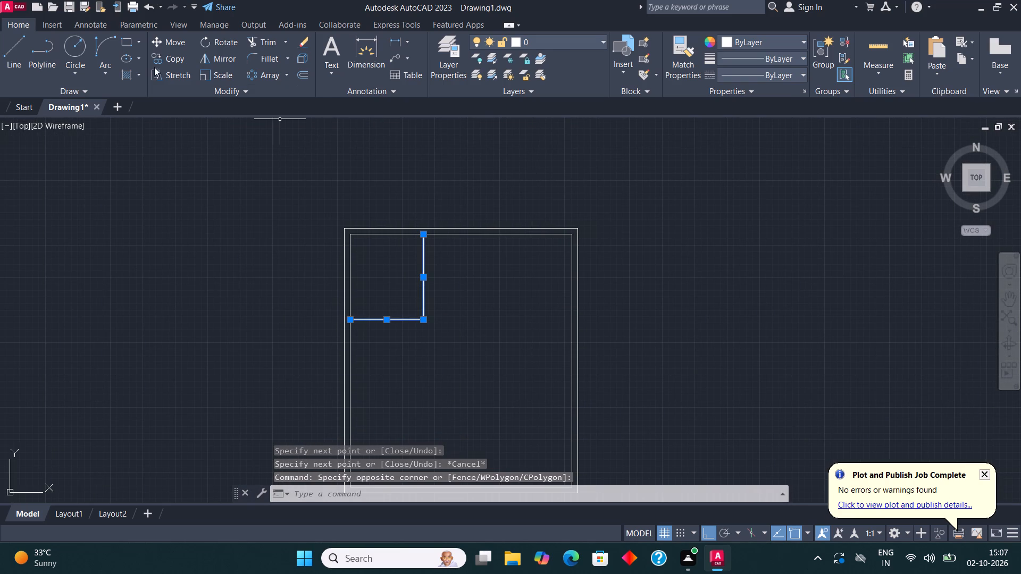
pyautogui.click(299, 74)
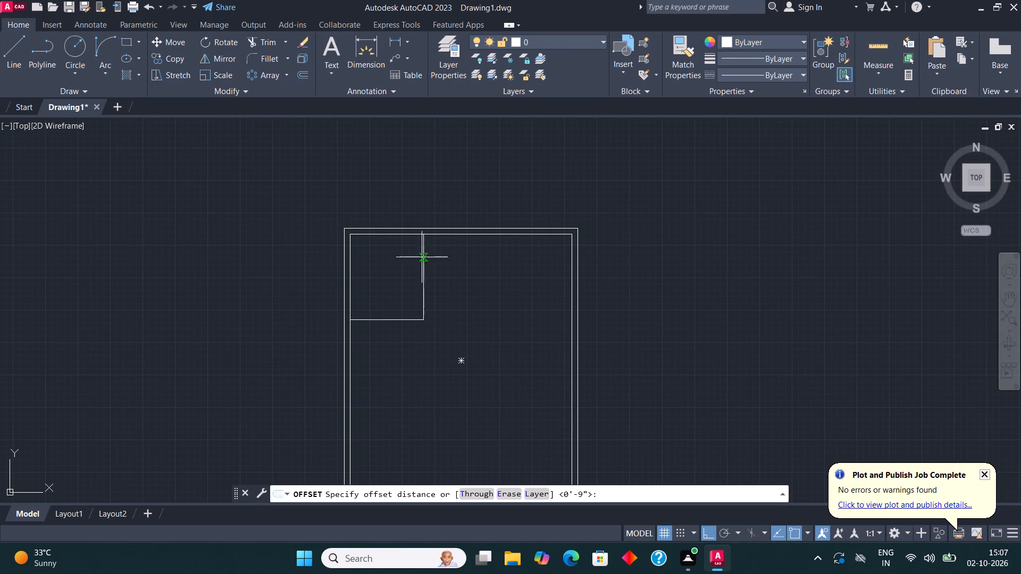
pyautogui.click(424, 274)
pyautogui.write('4.5"')
pyautogui.press('Return')
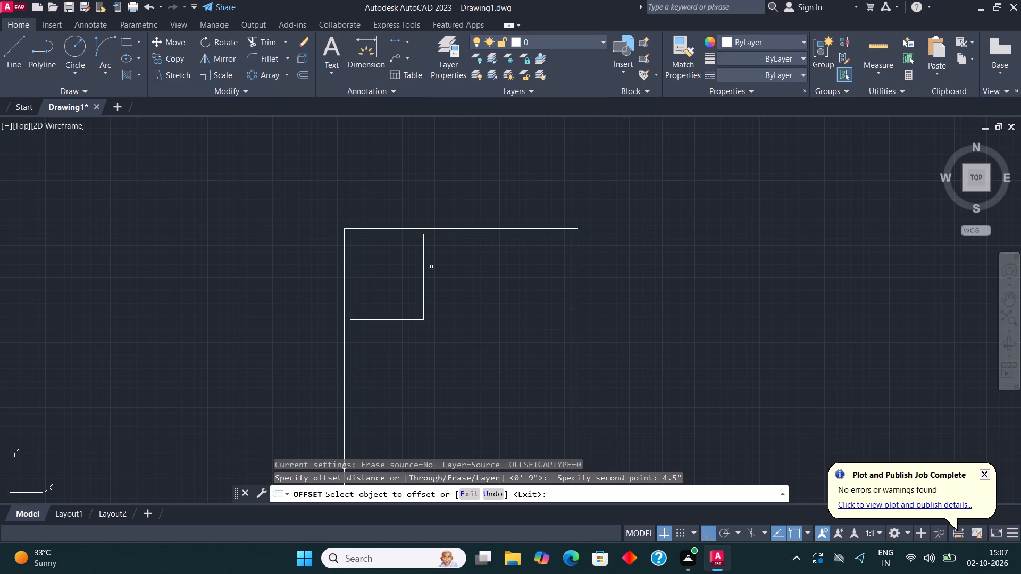
pyautogui.click(423, 291)
pyautogui.click(436, 294)
pyautogui.click(407, 320)
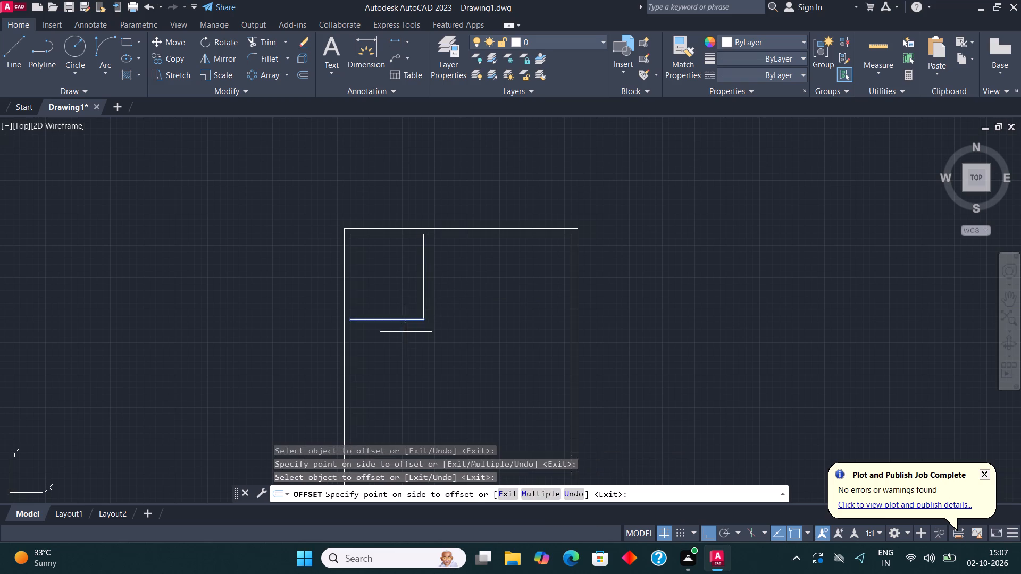
pyautogui.click(405, 333)
# Fillet the two offset lines so they meet at the first room's outer lower-right corner.
pyautogui.click(262, 61)
pyautogui.scroll(3, 413, 320)
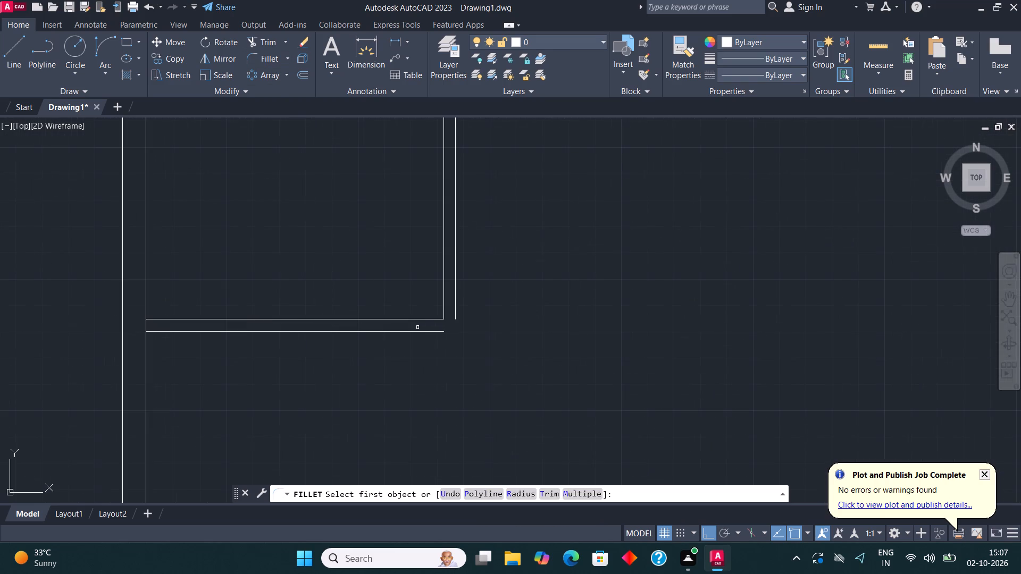
pyautogui.click(421, 334)
pyautogui.click(457, 310)
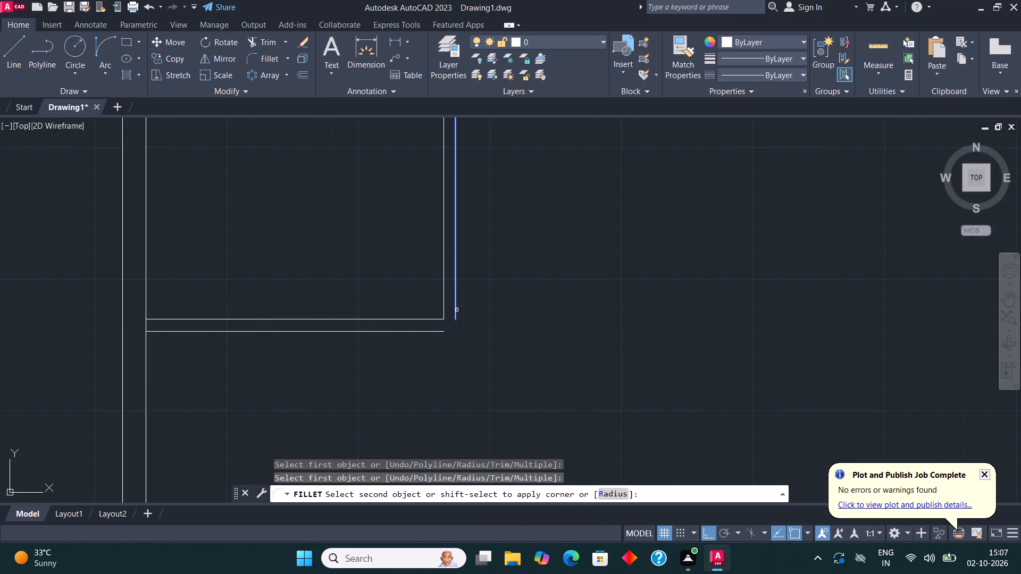
pyautogui.click(437, 331)
# Draw the second room's lines from the first partition's top outer end: 9'9" along the top wall, 11' down, and back to the partition.
pyautogui.scroll(-4, 419, 327)
pyautogui.moveTo(461, 266); pyautogui.dragTo(452, 264, button='middle')
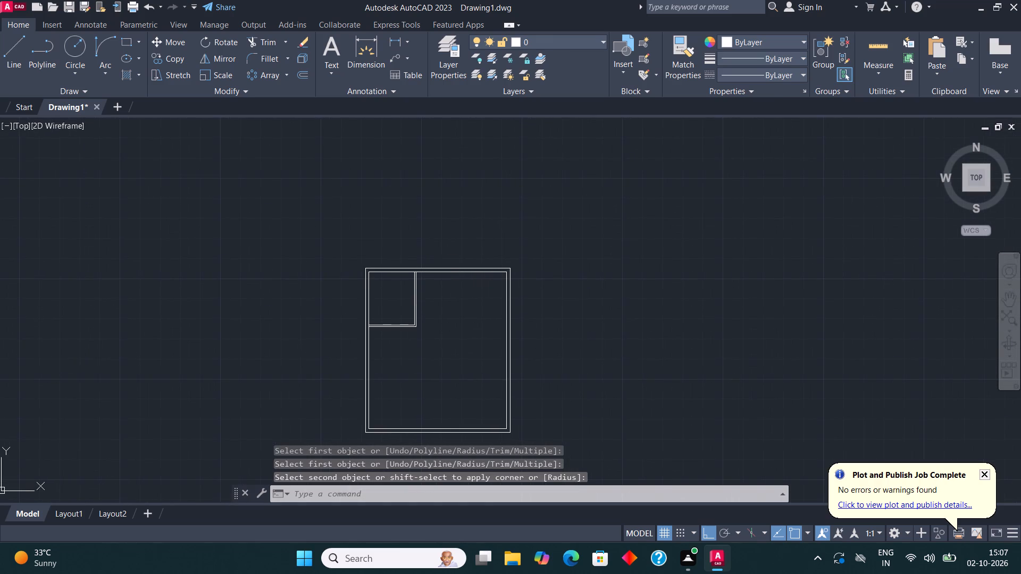
pyautogui.scroll(2, 422, 278)
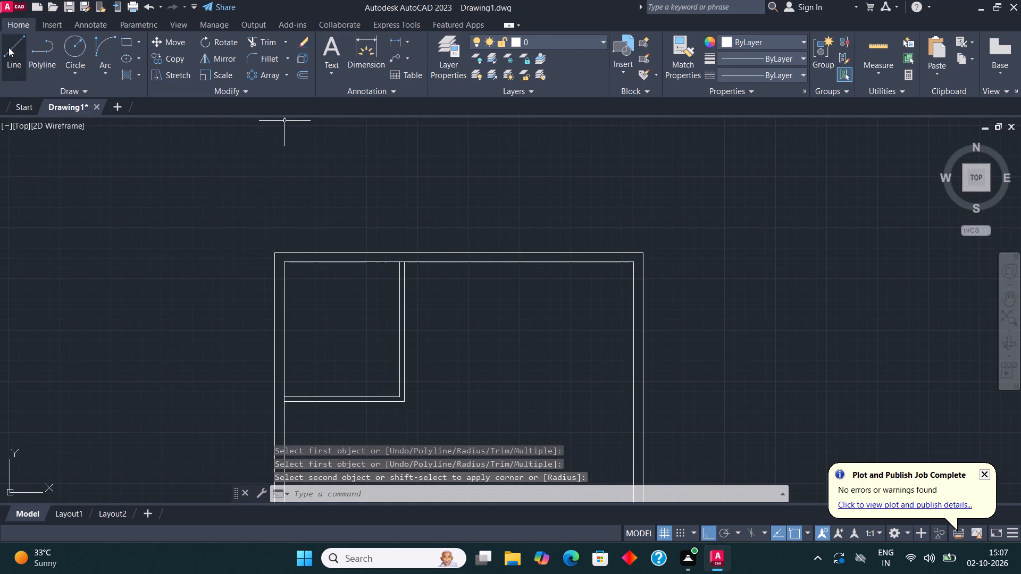
pyautogui.click(9, 47)
pyautogui.scroll(2, 470, 275)
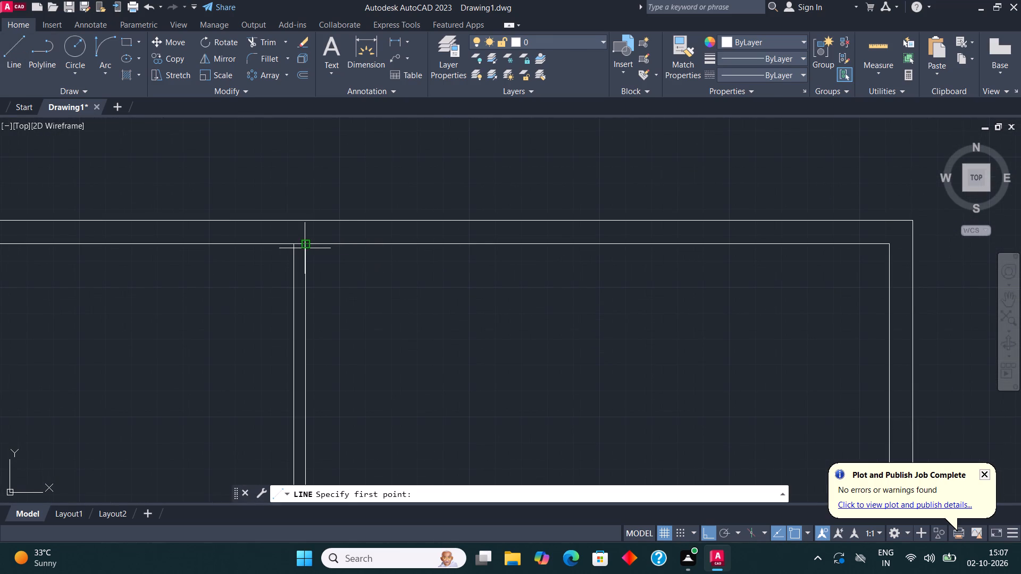
pyautogui.click(304, 248)
pyautogui.scroll(-1, 450, 245)
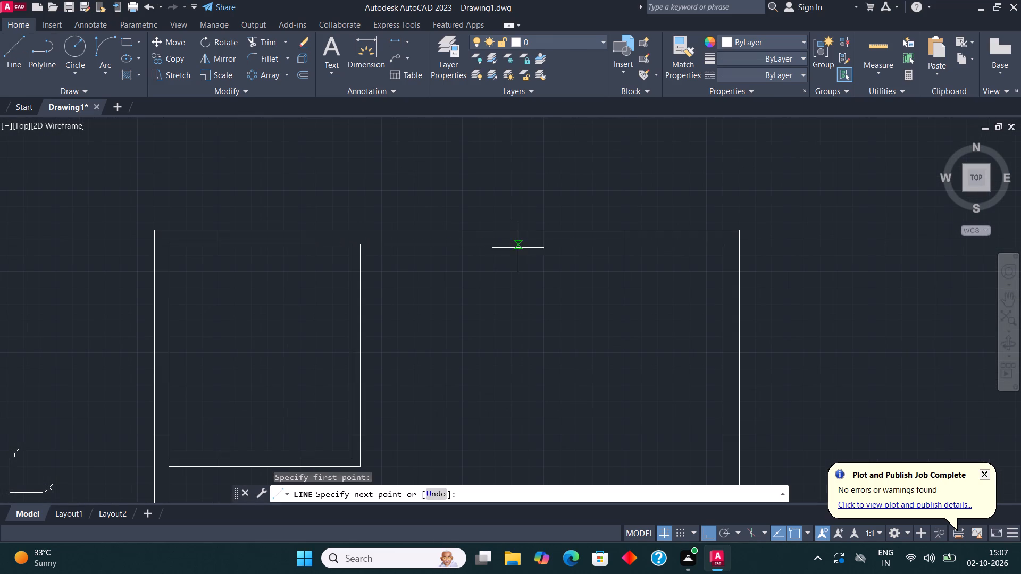
pyautogui.write('9\'9"')
pyautogui.press('Return')
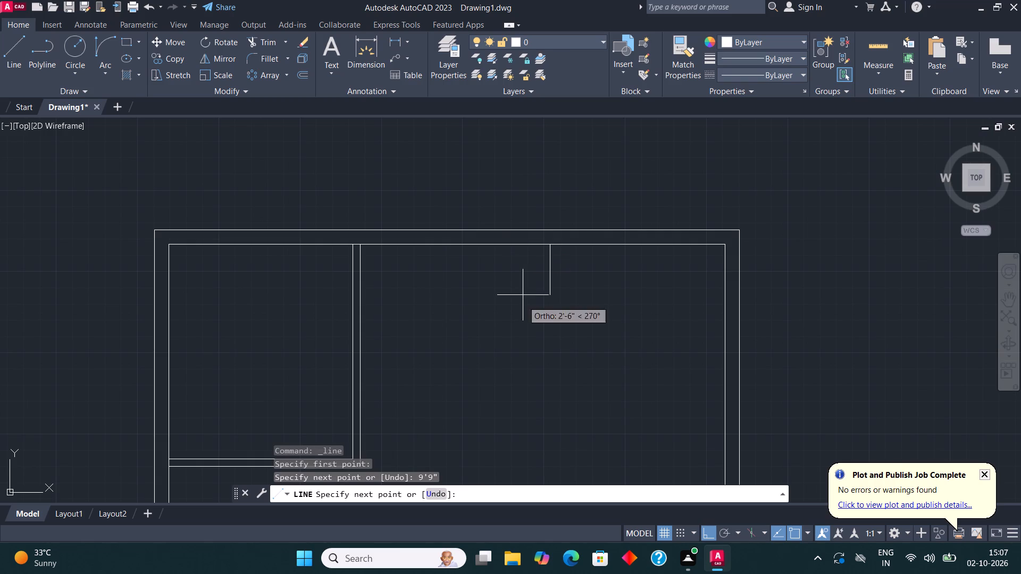
pyautogui.write("11'")
pyautogui.press('Return')
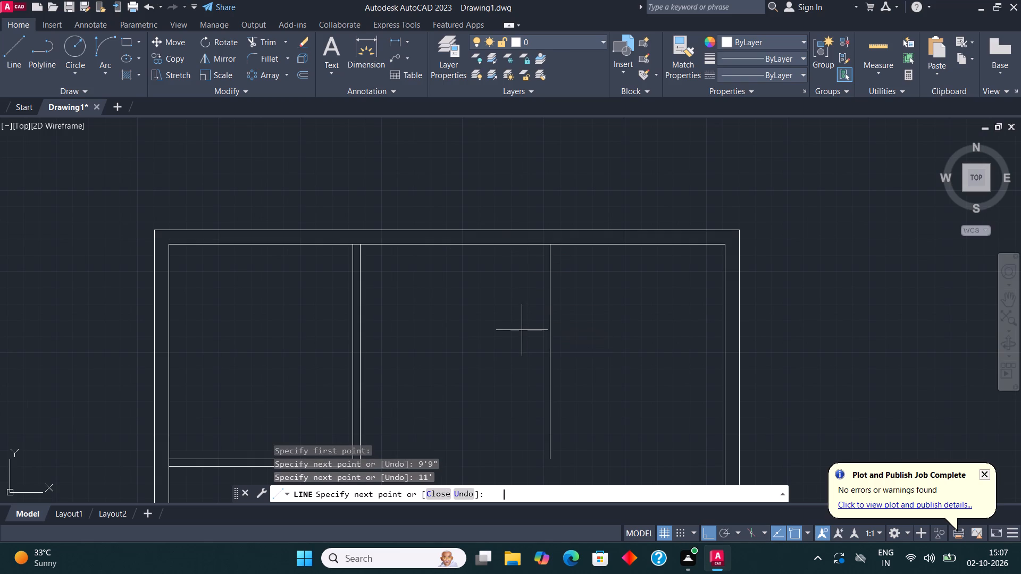
pyautogui.write("9'9'")
pyautogui.press('Return')
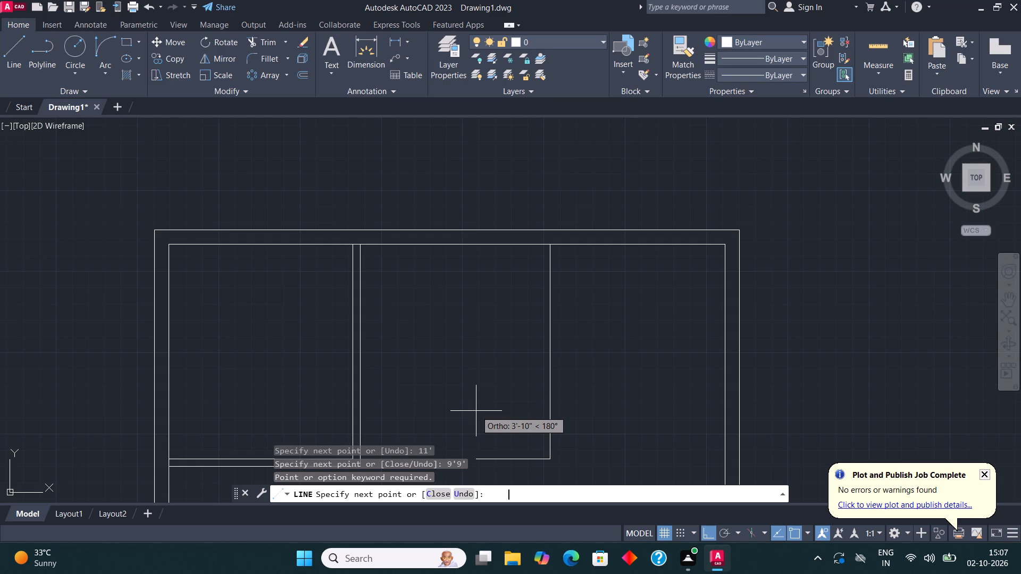
pyautogui.scroll(-1, 480, 373)
pyautogui.scroll(2, 434, 420)
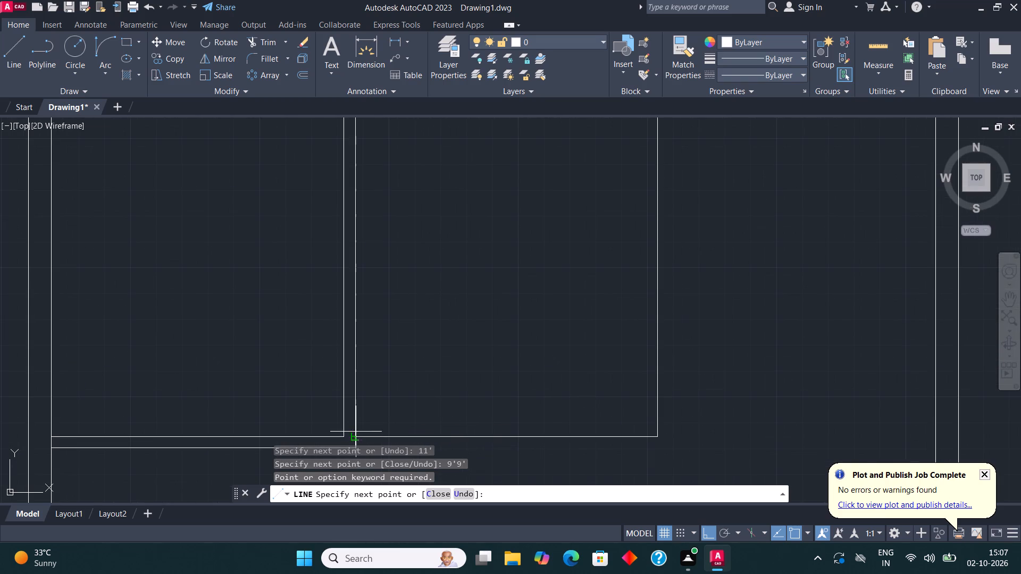
pyautogui.click(355, 439)
pyautogui.scroll(-3, 472, 360)
pyautogui.press('Escape')
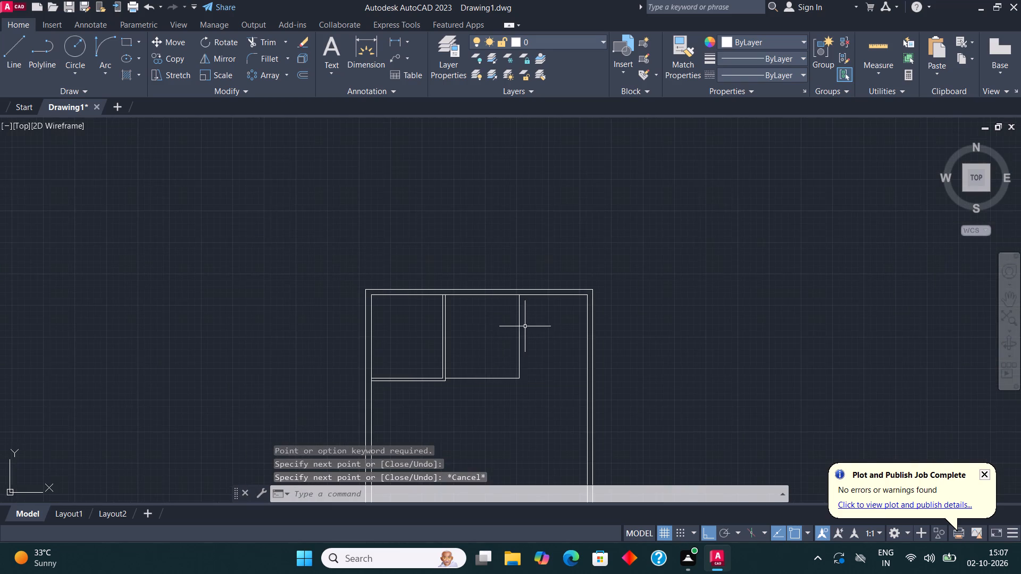
# Offset the second room's right and bottom lines 4.5" outward to form its partition walls.
pyautogui.moveTo(564, 313); pyautogui.dragTo(579, 290, button='middle')
pyautogui.scroll(2, 551, 271)
pyautogui.scroll(-2, 561, 348)
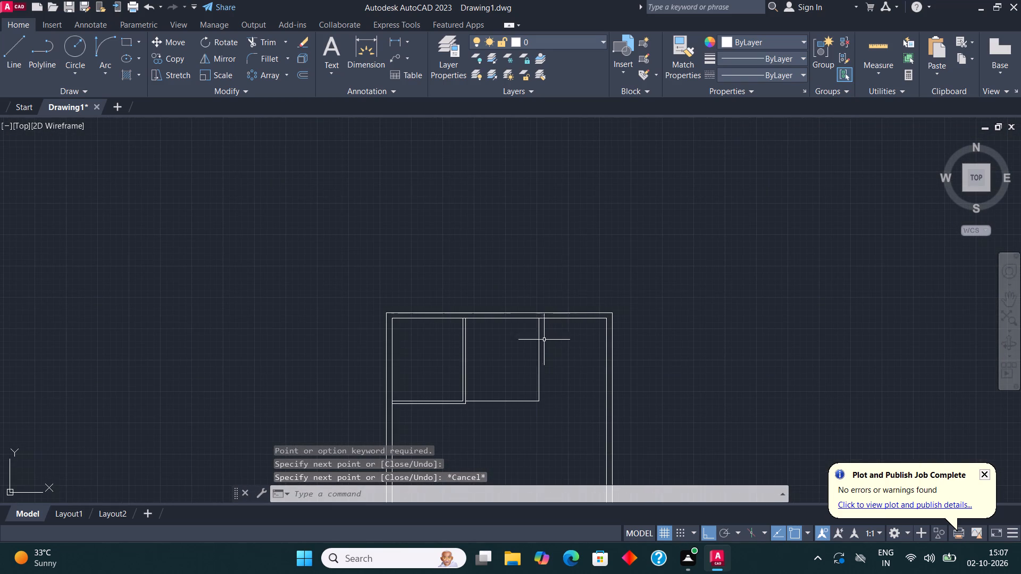
pyautogui.click(544, 413)
pyautogui.click(533, 394)
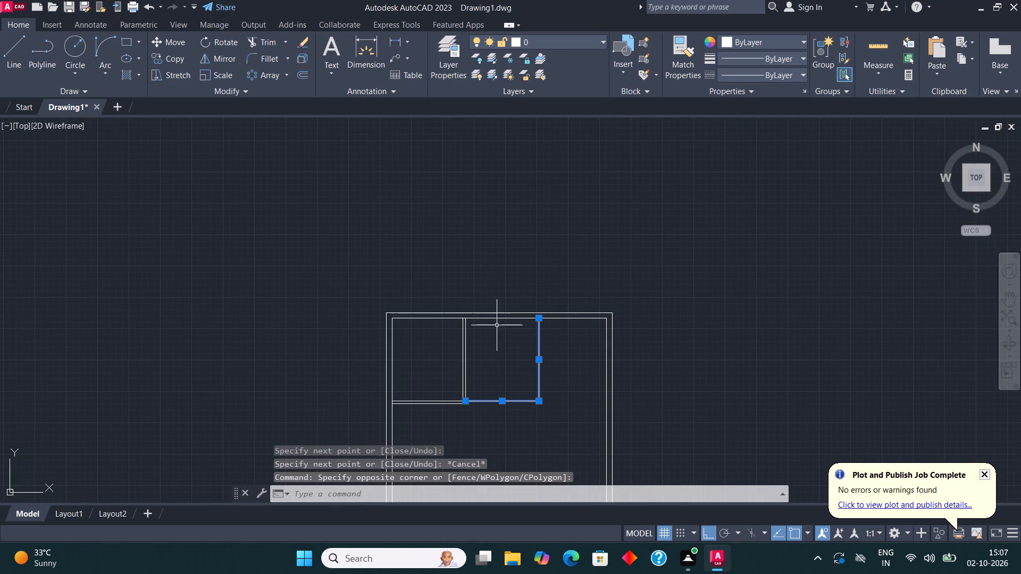
pyautogui.click(298, 74)
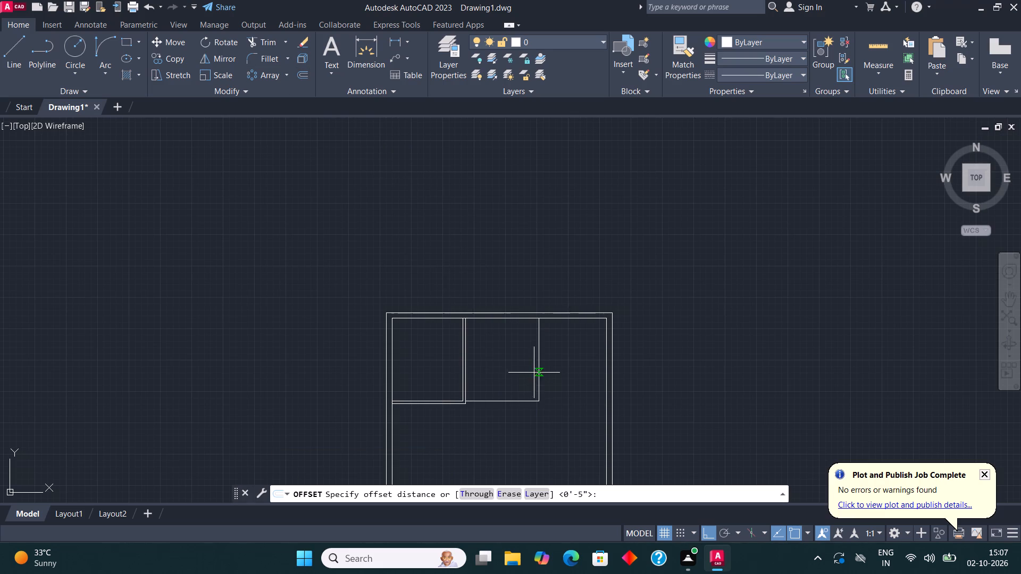
pyautogui.click(538, 365)
pyautogui.write('4.5"')
pyautogui.press('Return')
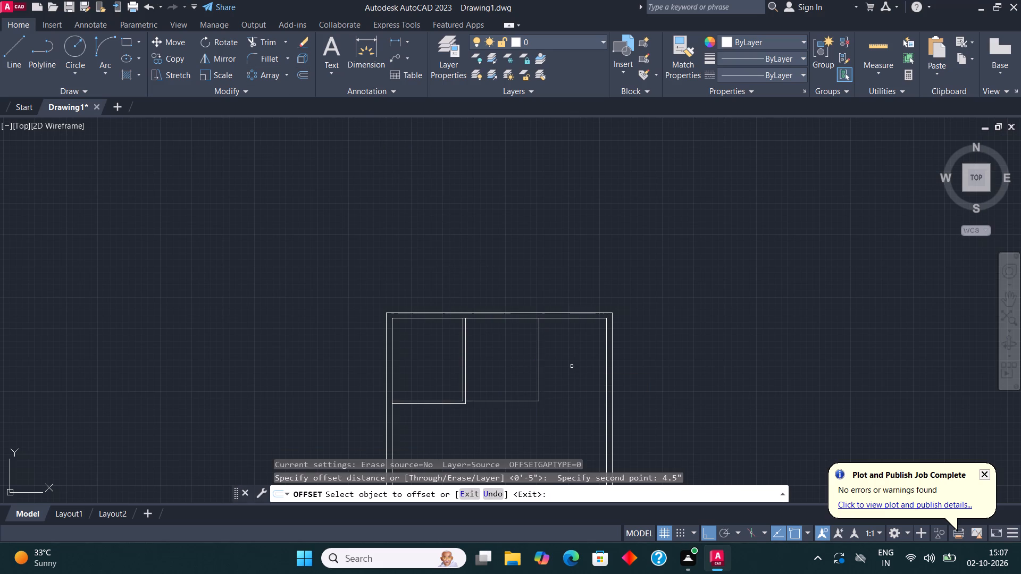
pyautogui.click(539, 363)
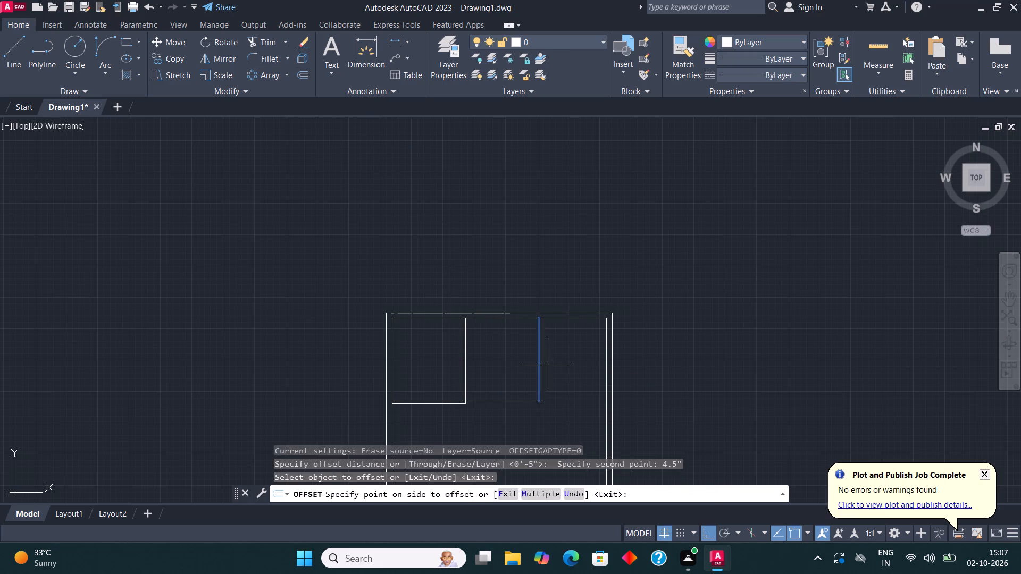
pyautogui.click(549, 366)
pyautogui.click(500, 402)
pyautogui.click(498, 419)
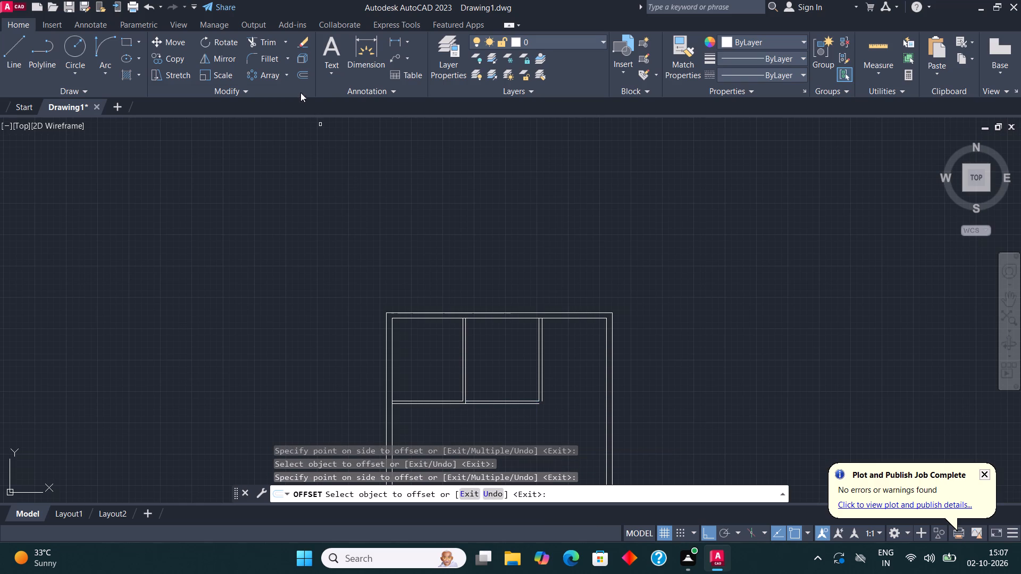
# Fillet the second room's offset lines so they meet at its outer lower-right corner.
pyautogui.click(256, 60)
pyautogui.scroll(1, 524, 424)
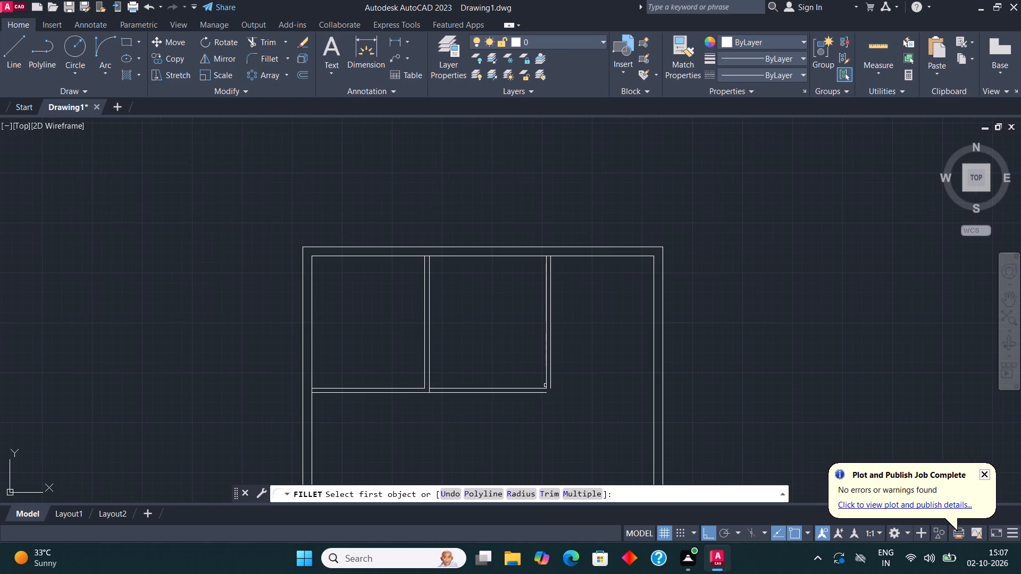
pyautogui.click(542, 394)
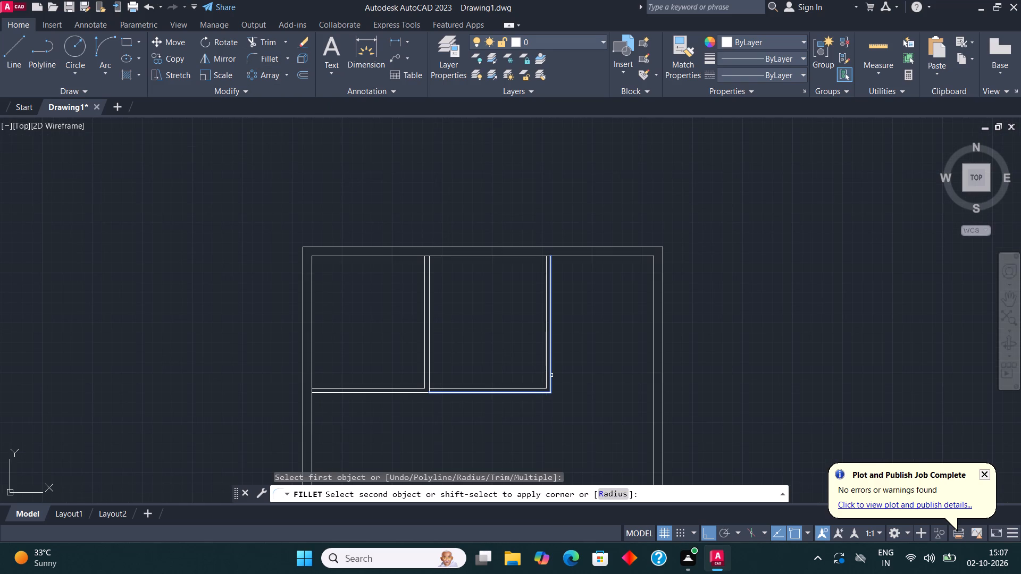
pyautogui.click(551, 374)
# Check the remaining width along the top wall between the second room's partition and the inner right wall using a trial dimension.
pyautogui.click(361, 50)
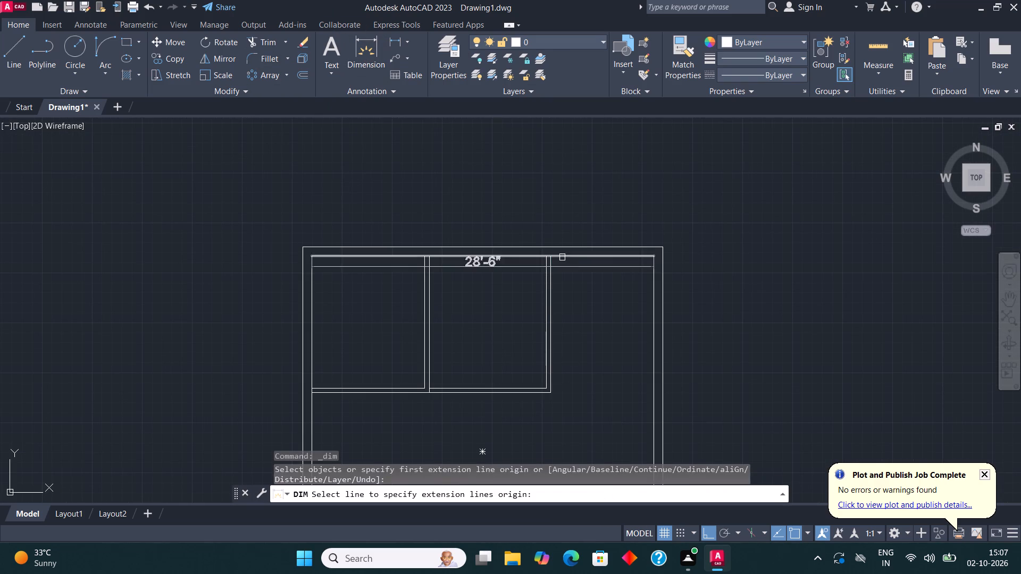
pyautogui.click(554, 258)
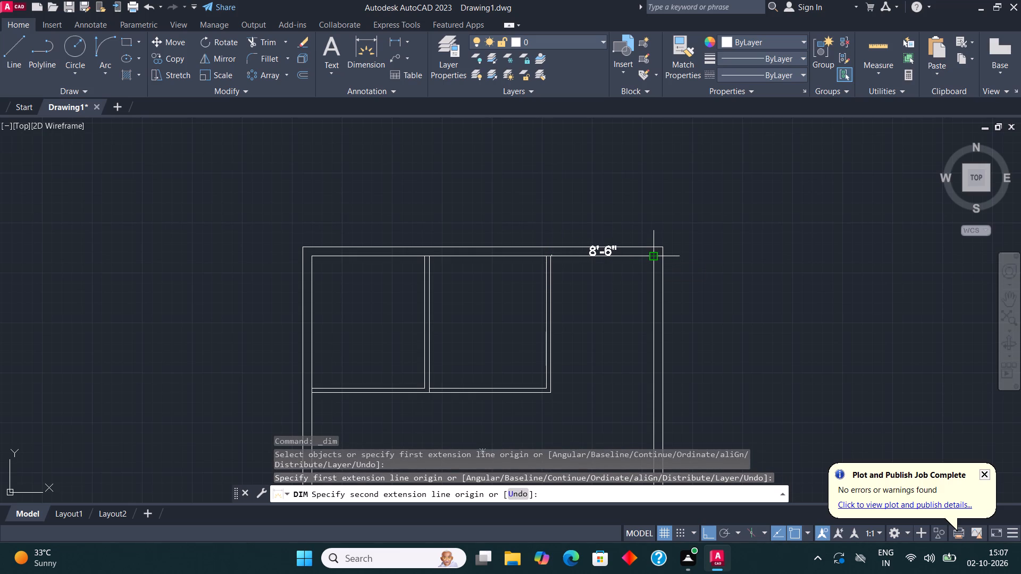
pyautogui.press('Escape')
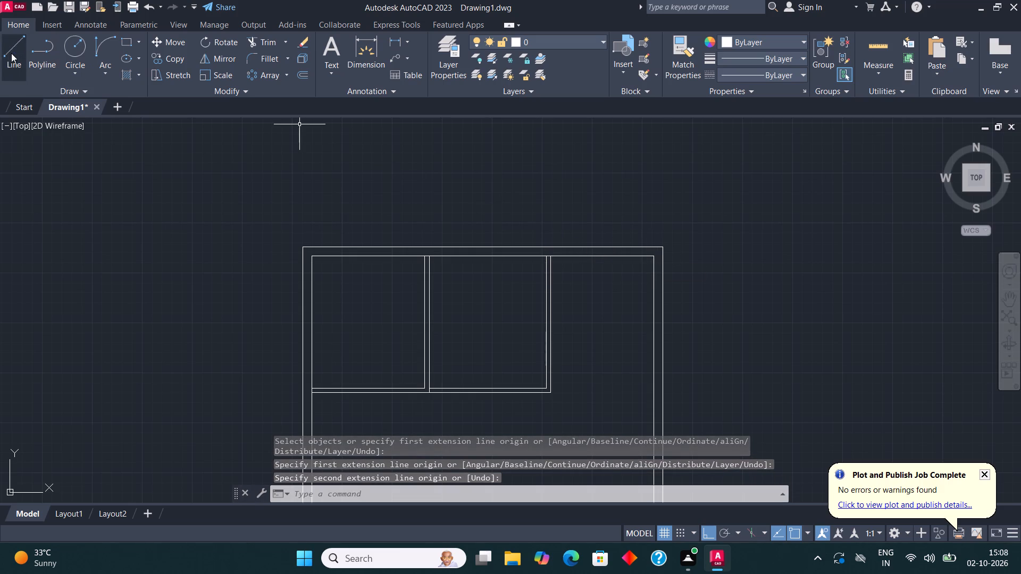
# Draw a horizontal line from the second room's outer lower-right corner to the inner face of the right outer wall.
pyautogui.click(11, 53)
pyautogui.moveTo(493, 305); pyautogui.dragTo(486, 245, button='middle')
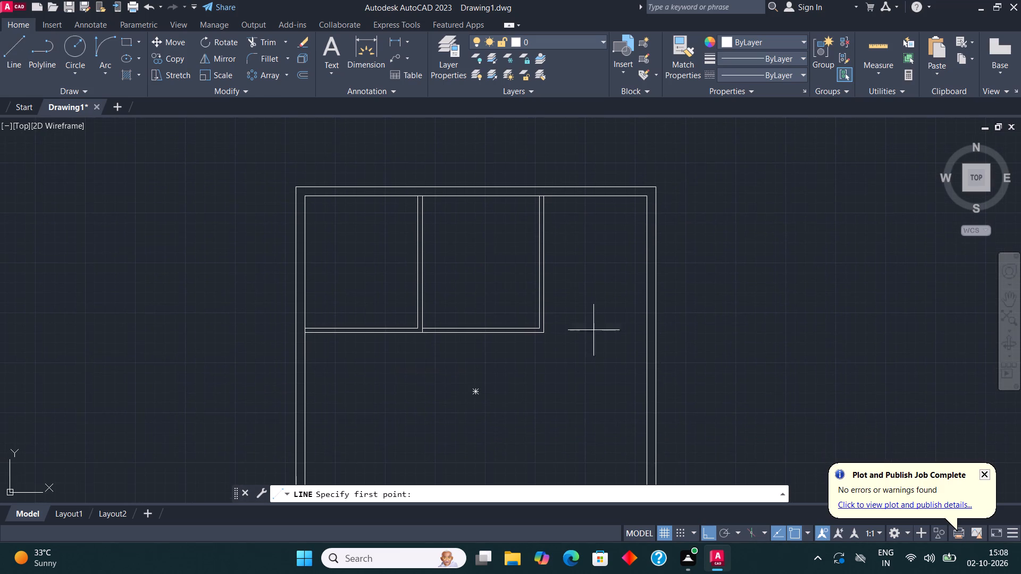
pyautogui.scroll(2, 602, 344)
pyautogui.click(451, 312)
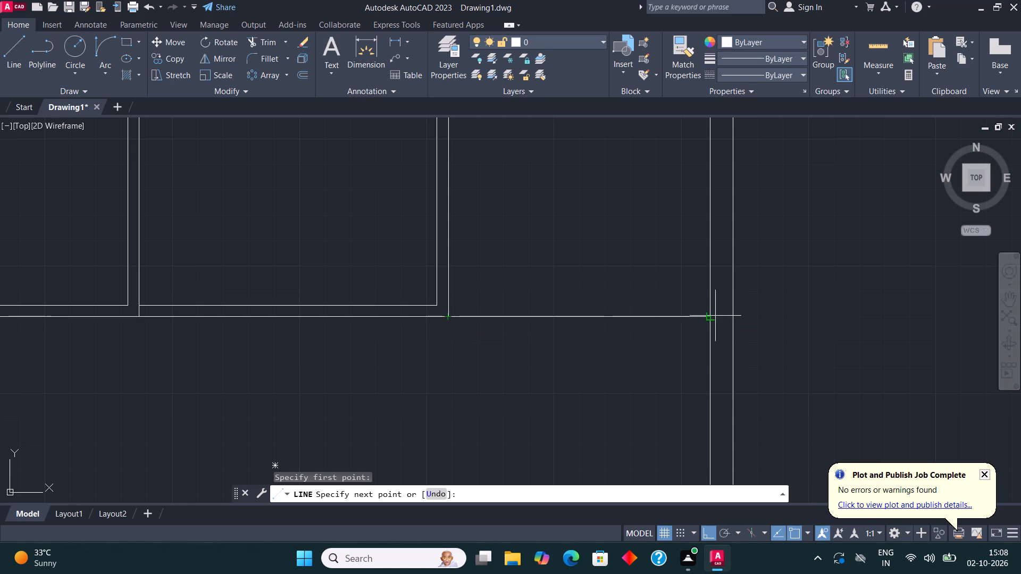
pyautogui.click(708, 317)
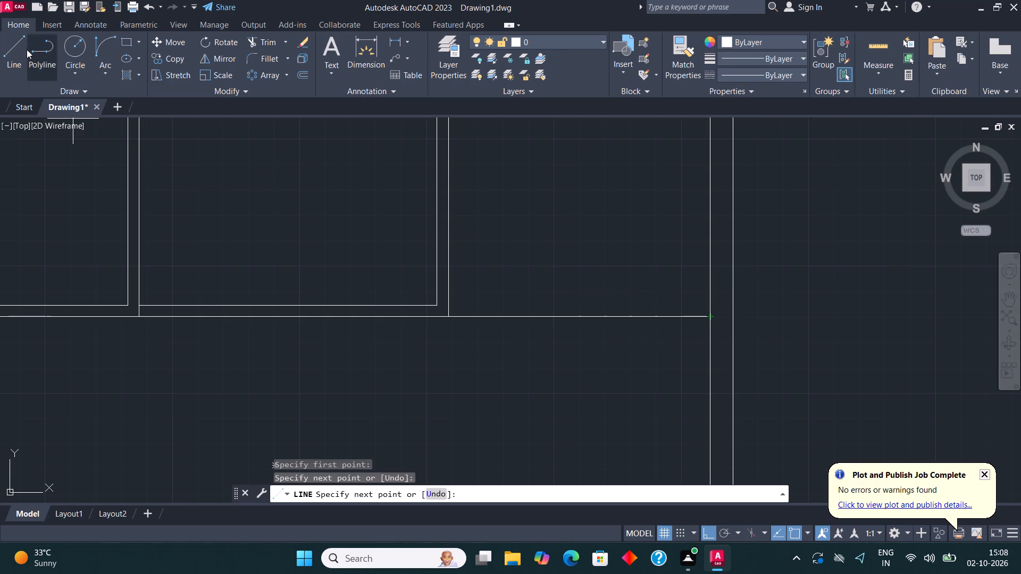
# Draw the third room's inner bottom line from the second partition's outer face, level with the second room's bottom line, to the right wall's inner face.
pyautogui.click(27, 49)
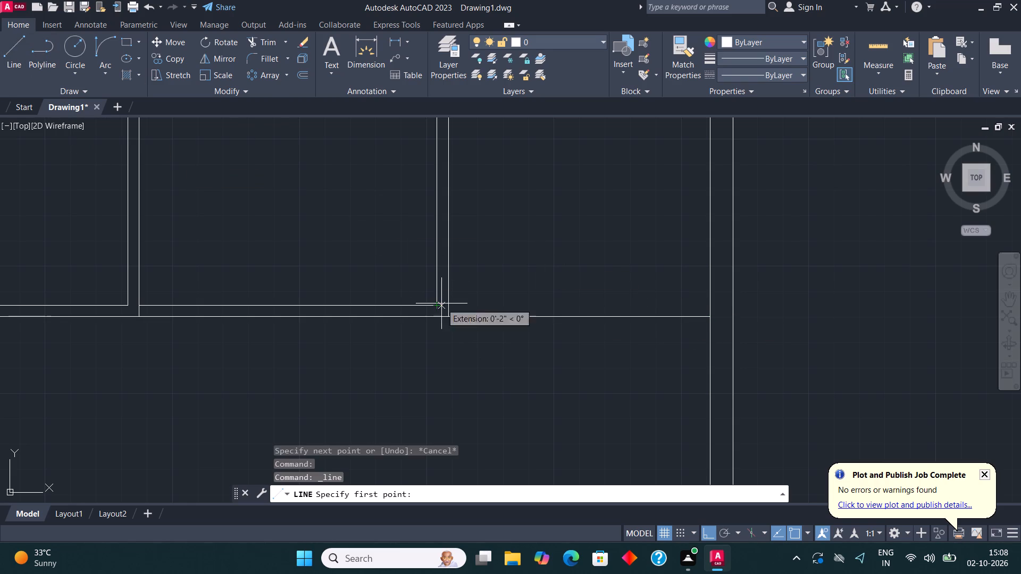
pyautogui.click(452, 303)
pyautogui.click(713, 308)
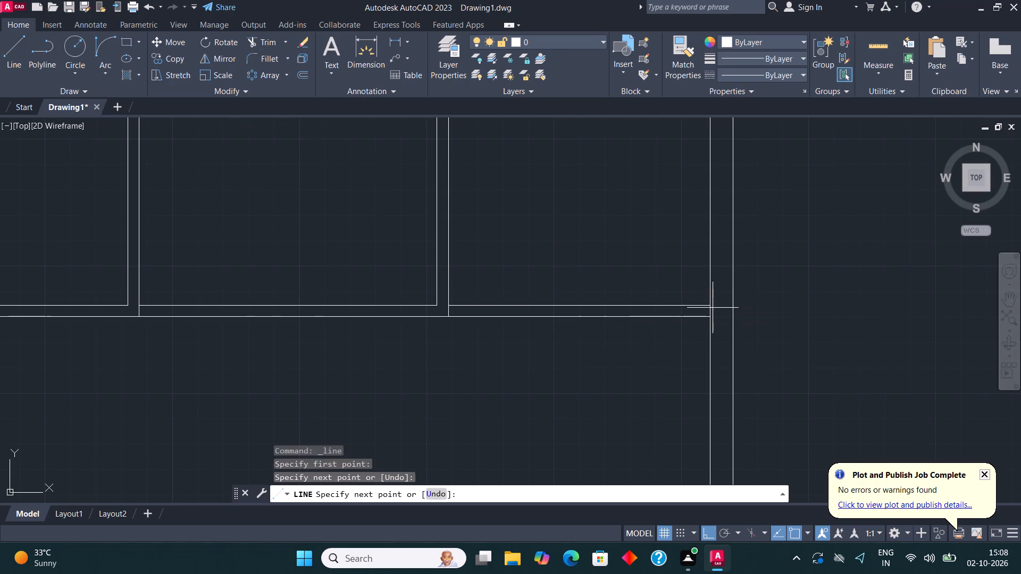
pyautogui.press('Escape')
# Check the clear widths of the three upper rooms along the top wall using trial dimensions.
pyautogui.scroll(-1, 574, 322)
pyautogui.moveTo(574, 330); pyautogui.dragTo(716, 318, button='middle')
pyautogui.scroll(-1, 578, 330)
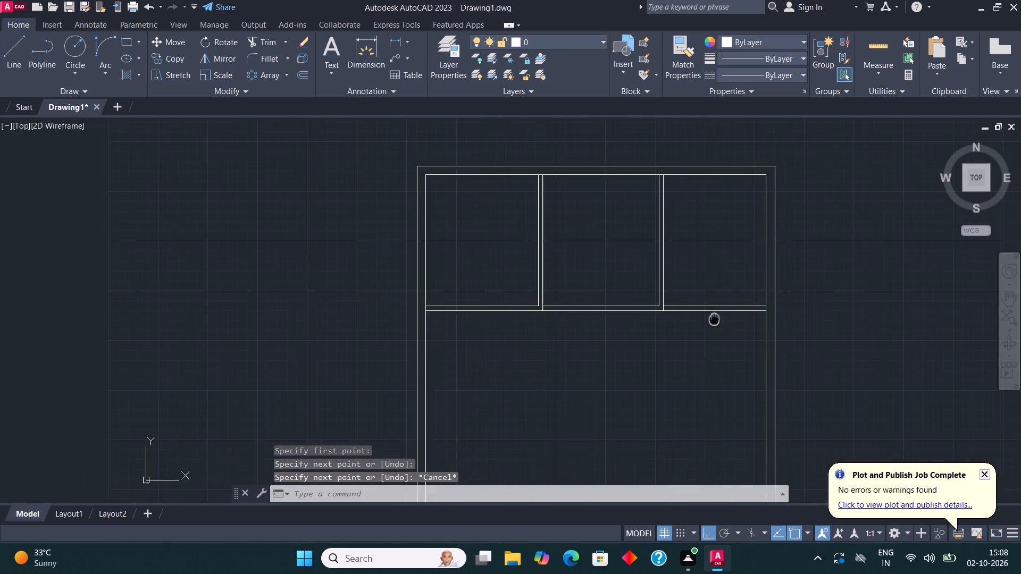
pyautogui.moveTo(716, 318); pyautogui.dragTo(721, 317, button='middle')
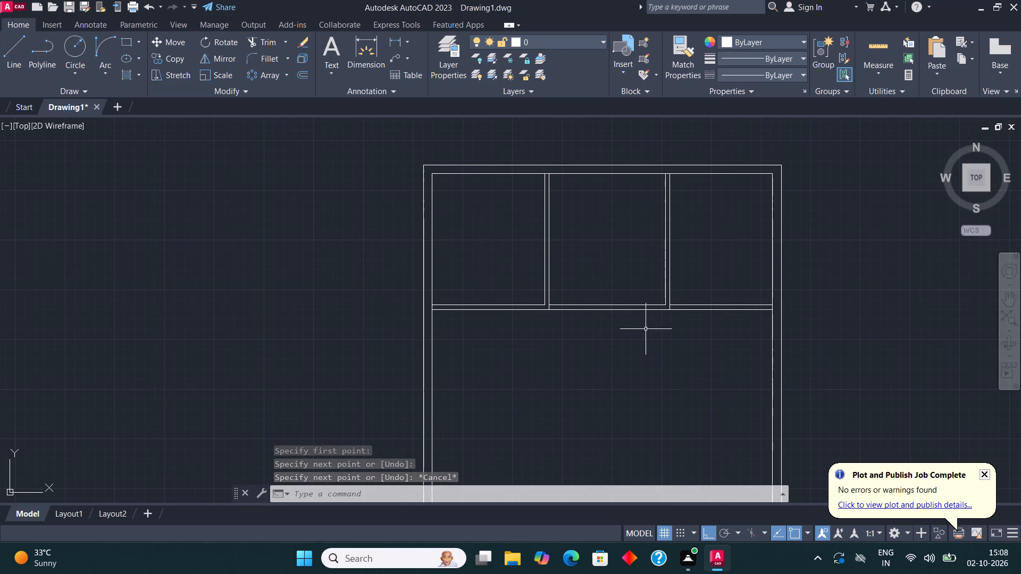
pyautogui.moveTo(700, 354); pyautogui.dragTo(599, 324, button='middle')
pyautogui.scroll(-2, 600, 320)
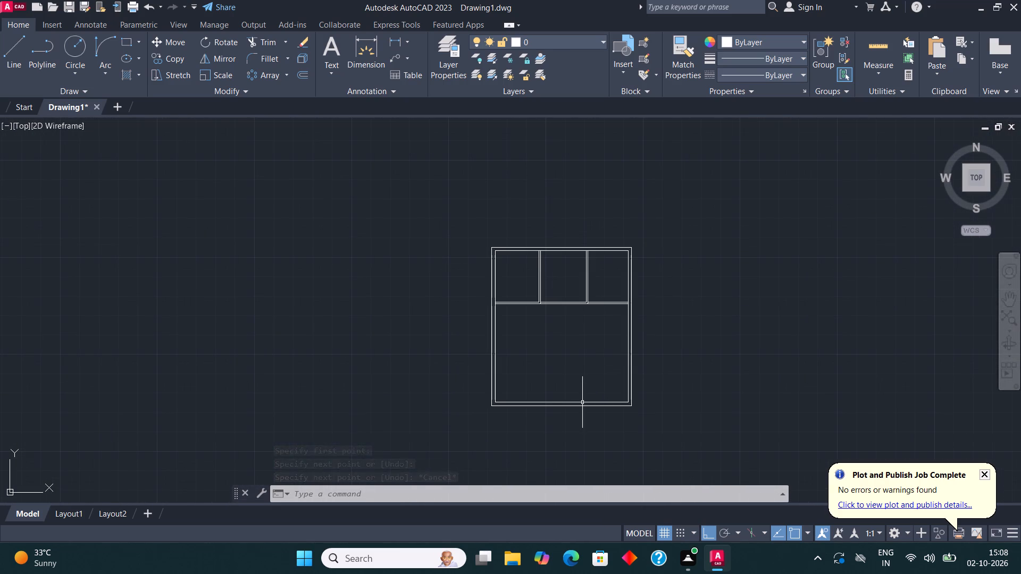
pyautogui.moveTo(539, 317); pyautogui.dragTo(568, 335, button='middle')
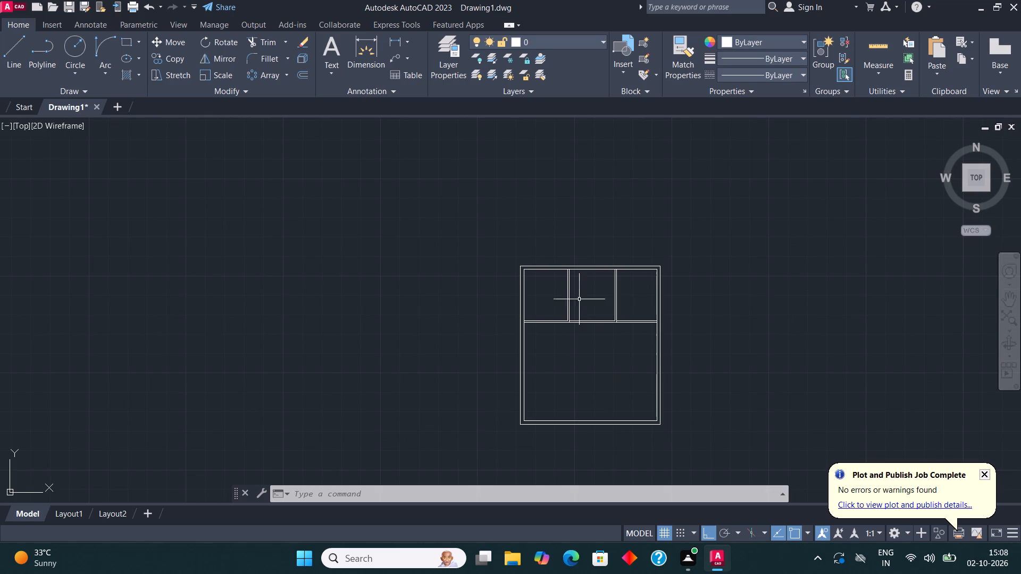
pyautogui.scroll(2, 600, 279)
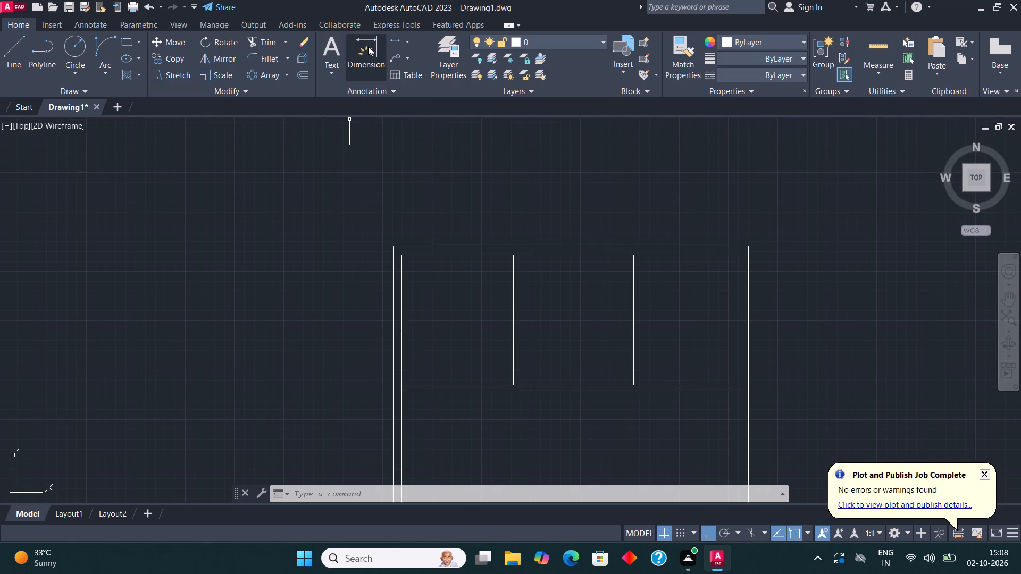
pyautogui.click(368, 46)
pyautogui.click(403, 260)
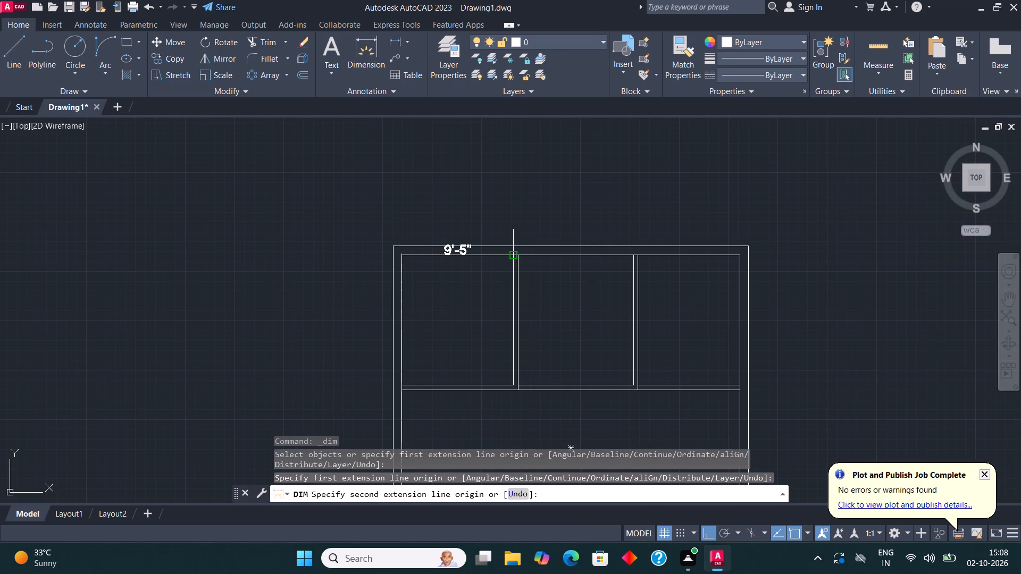
pyautogui.press('Escape')
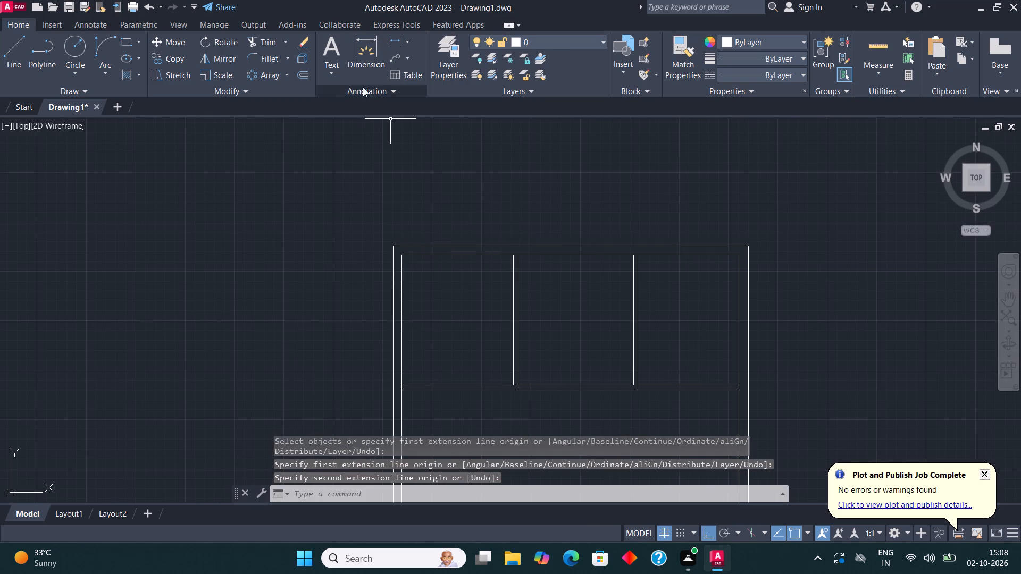
pyautogui.click(363, 58)
pyautogui.scroll(1, 744, 251)
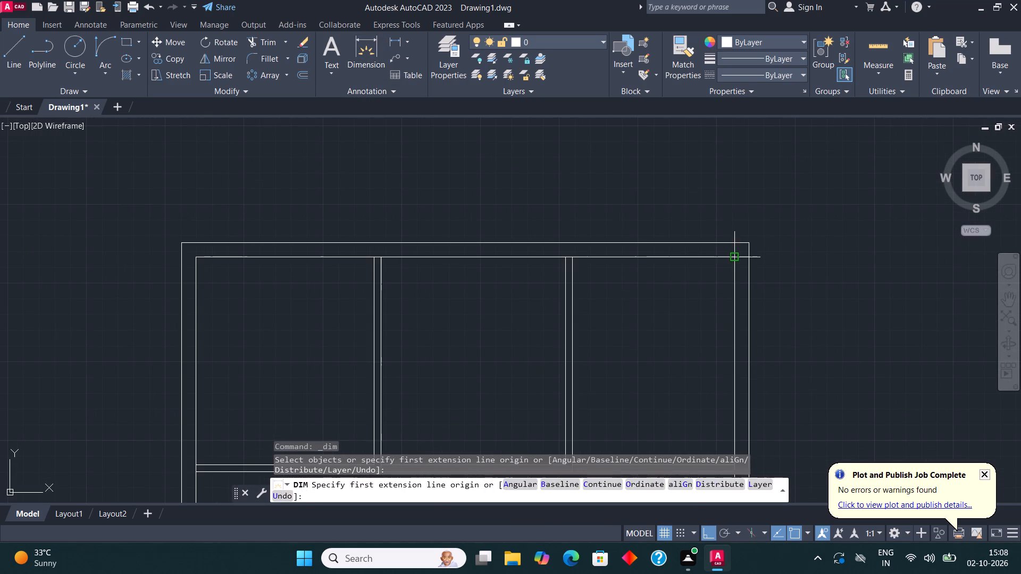
pyautogui.click(737, 260)
pyautogui.press('Escape')
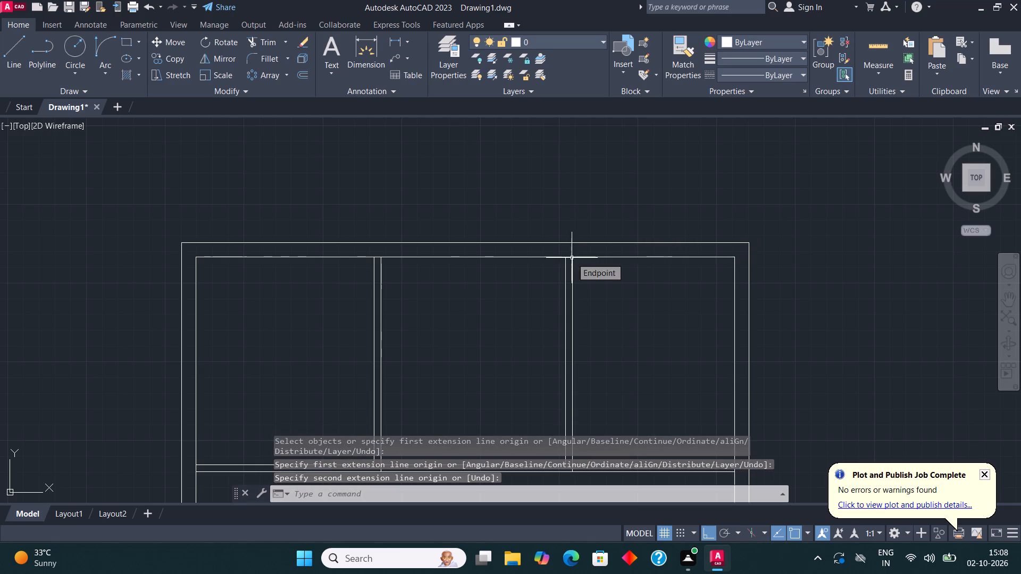
pyautogui.click(368, 50)
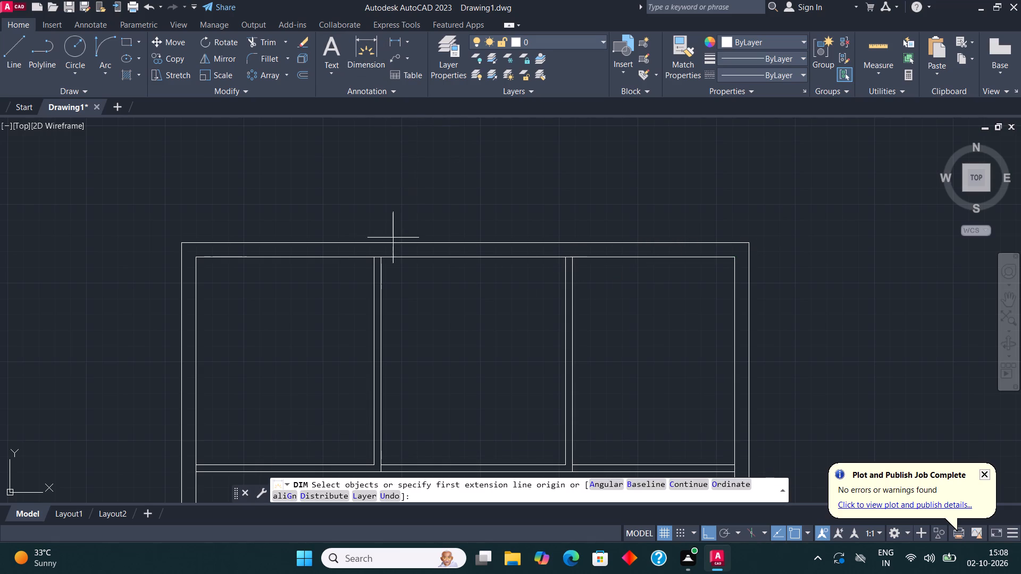
pyautogui.click(384, 257)
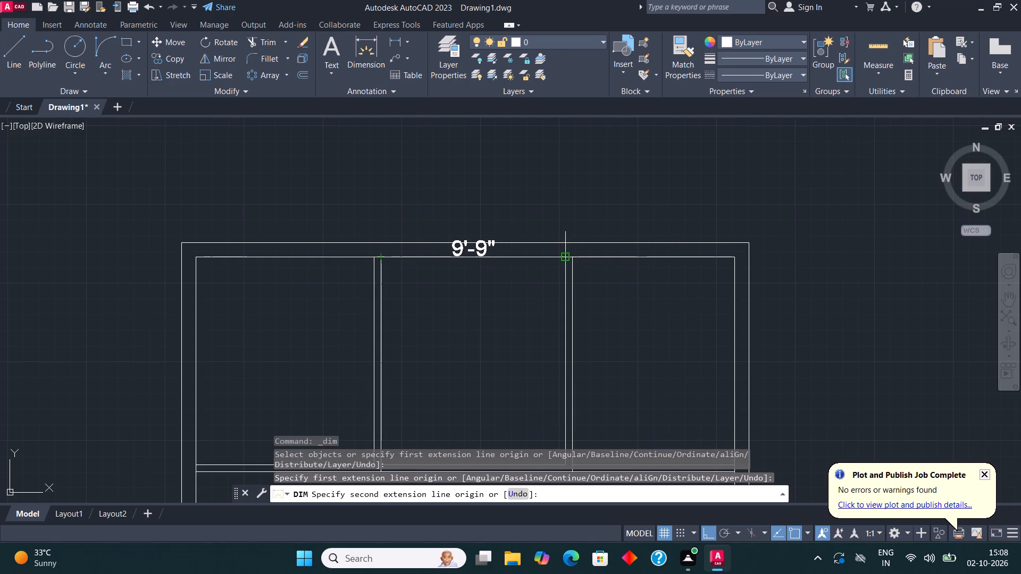
pyautogui.press('Escape')
# Move both lines of the partition between the second and third rooms toward the second room by one partition thickness.
pyautogui.scroll(-3, 544, 269)
pyautogui.moveTo(613, 311); pyautogui.dragTo(609, 277, button='middle')
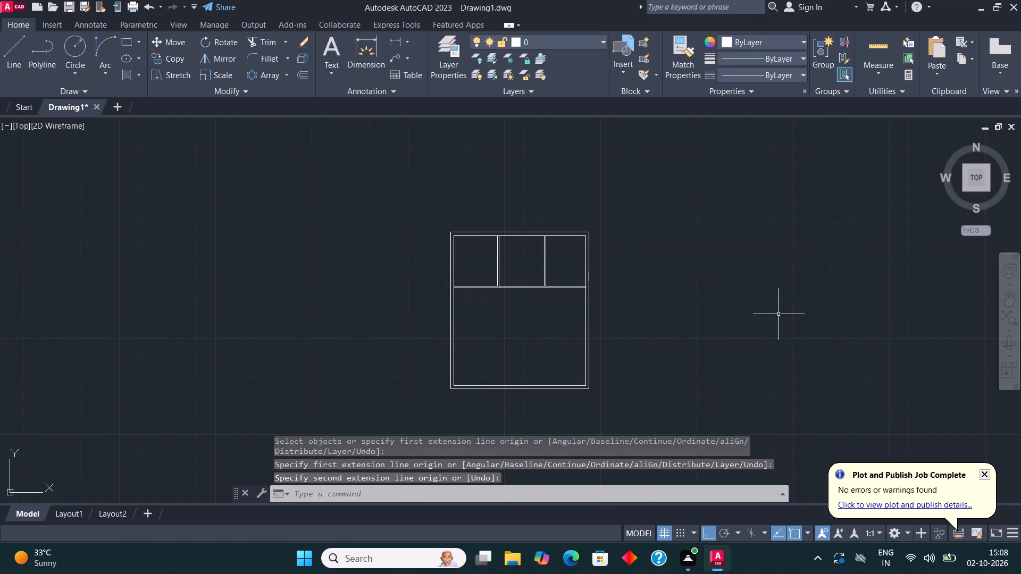
pyautogui.moveTo(479, 277); pyautogui.dragTo(500, 276, button='middle')
pyautogui.scroll(2, 558, 258)
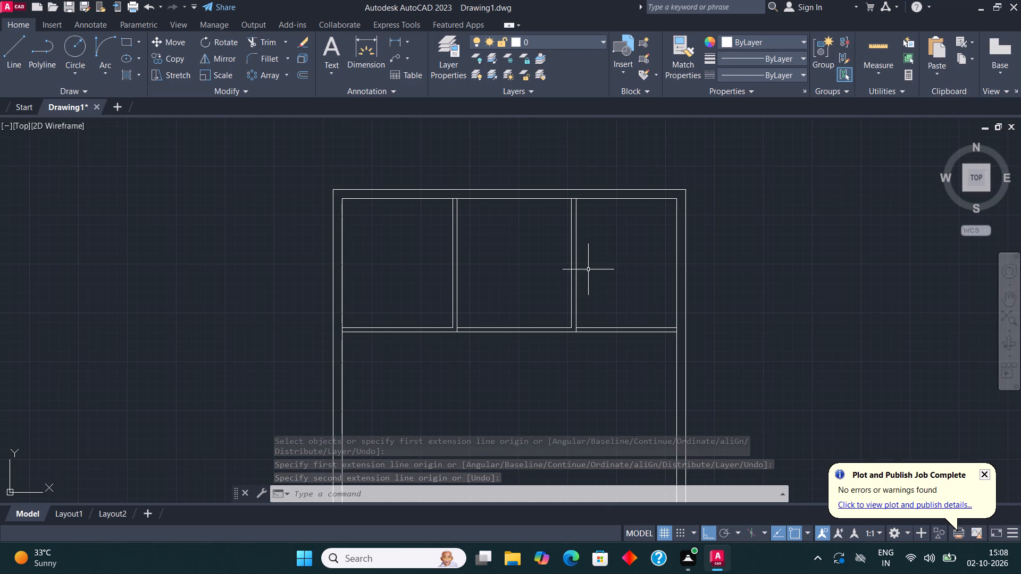
pyautogui.click(589, 271)
pyautogui.click(566, 256)
pyautogui.click(177, 43)
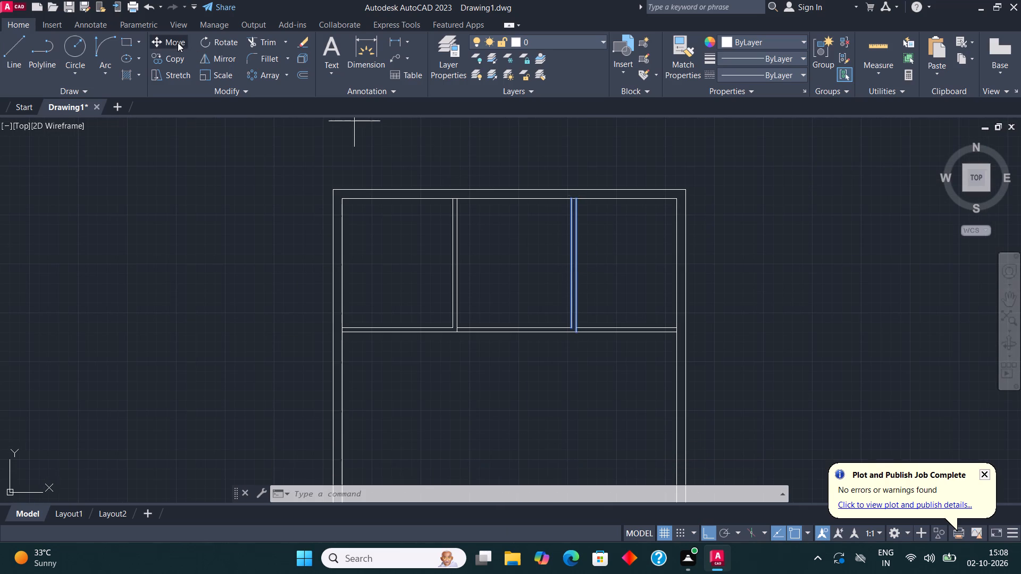
pyautogui.scroll(3, 577, 322)
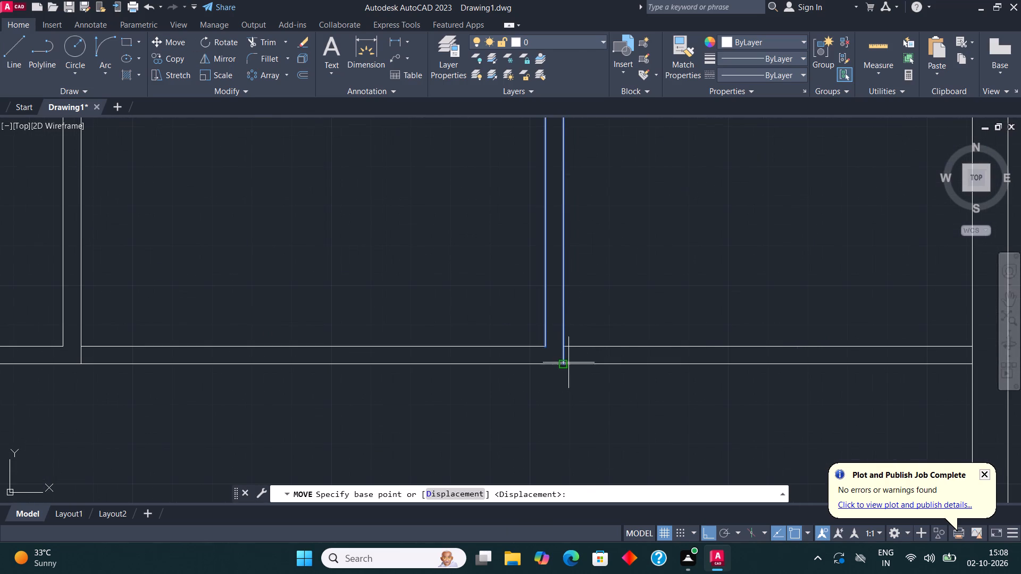
pyautogui.click(566, 365)
pyautogui.click(544, 362)
pyautogui.scroll(-2, 651, 343)
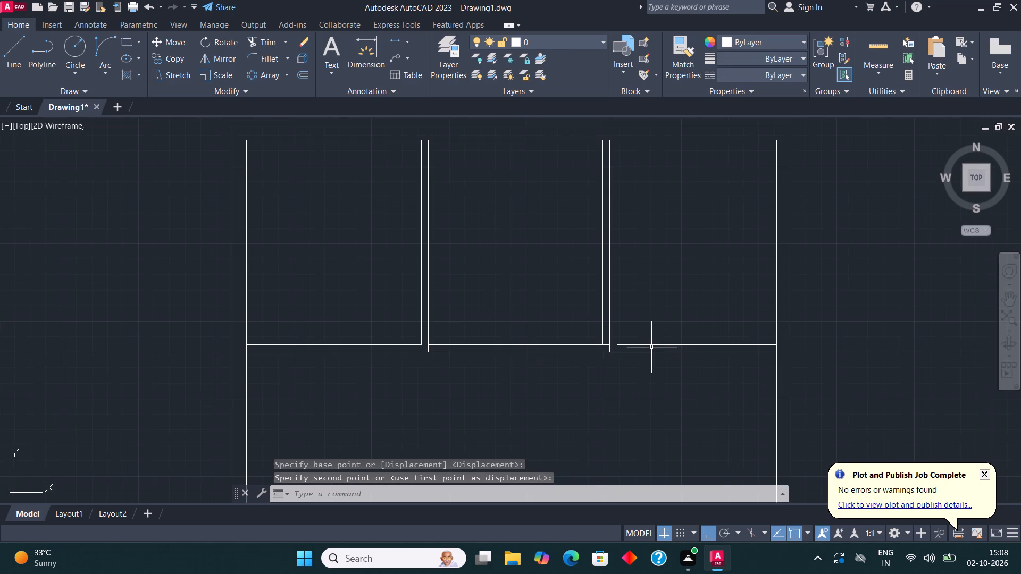
pyautogui.press('Escape')
# Draw a horizontal line from the moved partition to the third room's inner bottom line to bridge the gap.
pyautogui.click(19, 44)
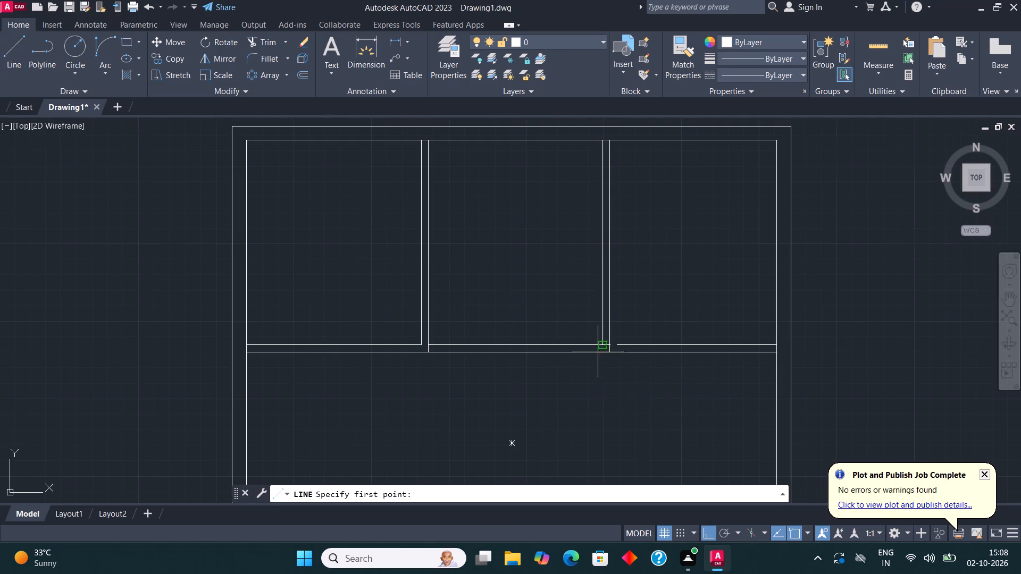
pyautogui.scroll(2, 598, 351)
pyautogui.click(608, 336)
pyautogui.click(685, 336)
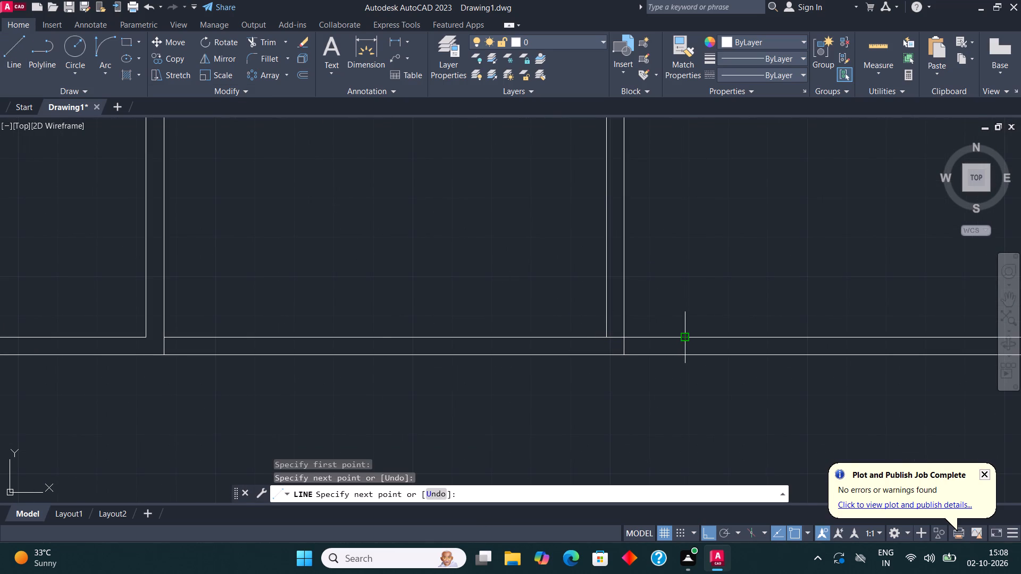
# Trim the moved partition's outer line inside the horizontal wall, and try to trim the matching stub at the first partition.
pyautogui.click(264, 41)
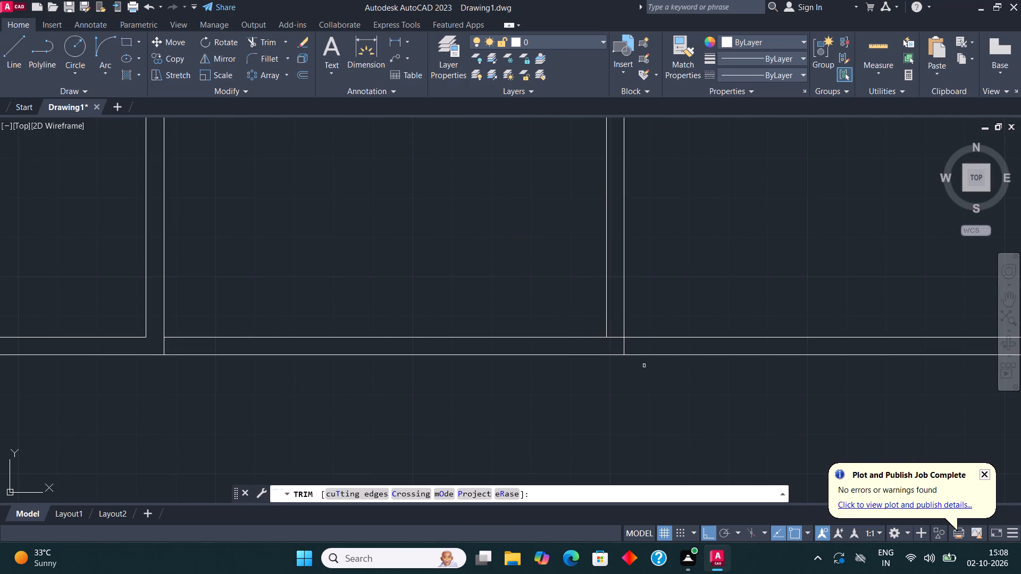
pyautogui.click(625, 349)
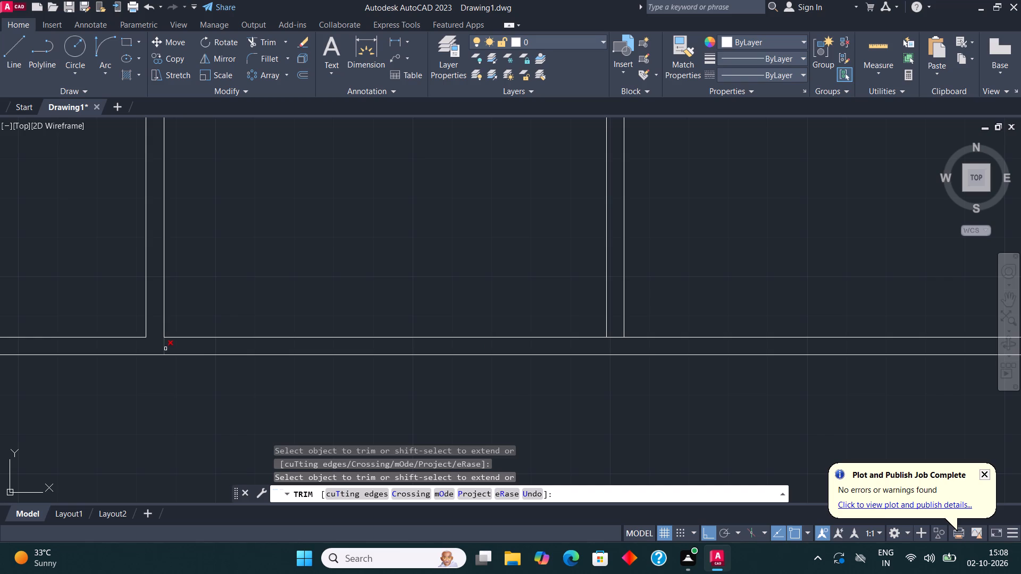
pyautogui.click(166, 349)
pyautogui.scroll(-2, 358, 353)
pyautogui.press('Escape')
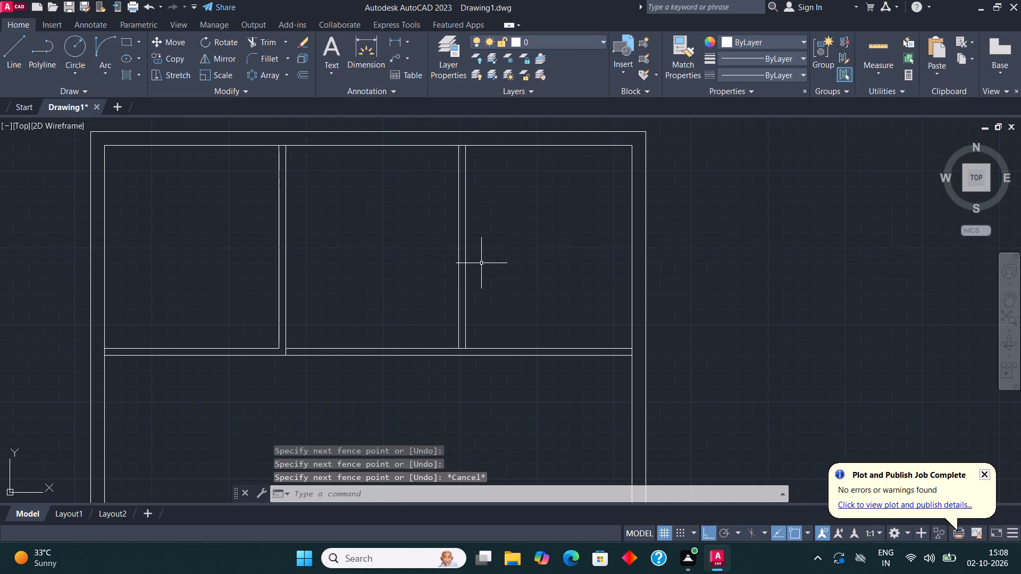
pyautogui.moveTo(462, 313); pyautogui.dragTo(482, 269, button='middle')
pyautogui.press('Escape')
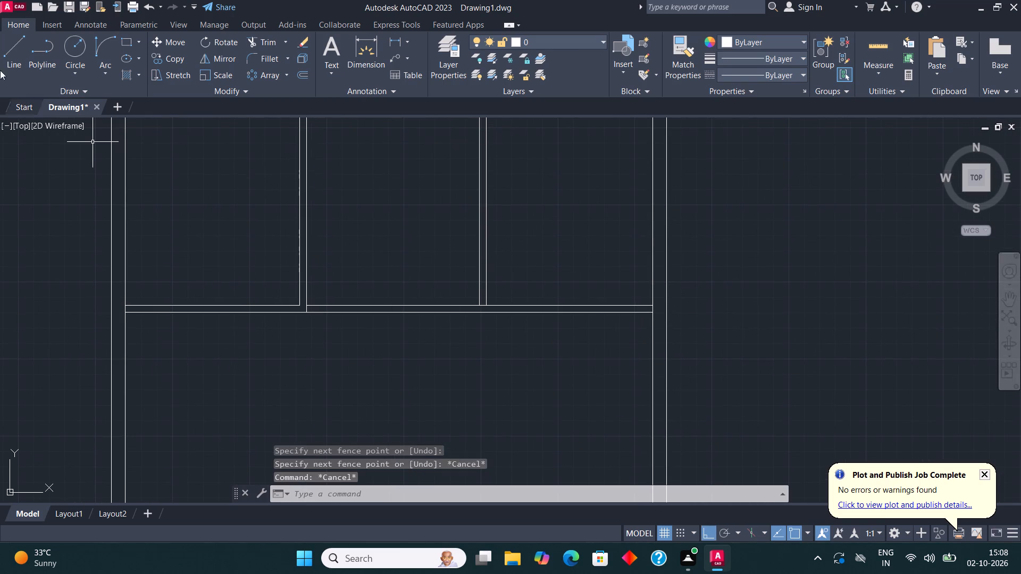
# Draw a small room below the third room against the right wall: lines 5'1" down, 6'1" left and 5'1" up.
pyautogui.click(14, 53)
pyautogui.moveTo(629, 367); pyautogui.dragTo(600, 316, button='middle')
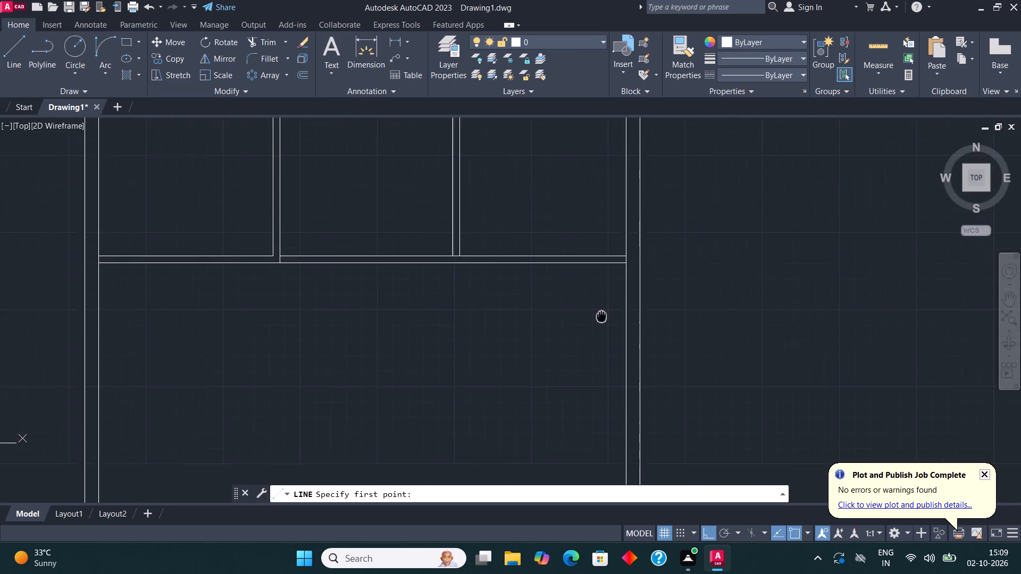
pyautogui.moveTo(600, 316); pyautogui.dragTo(598, 311, button='middle')
pyautogui.scroll(1, 580, 273)
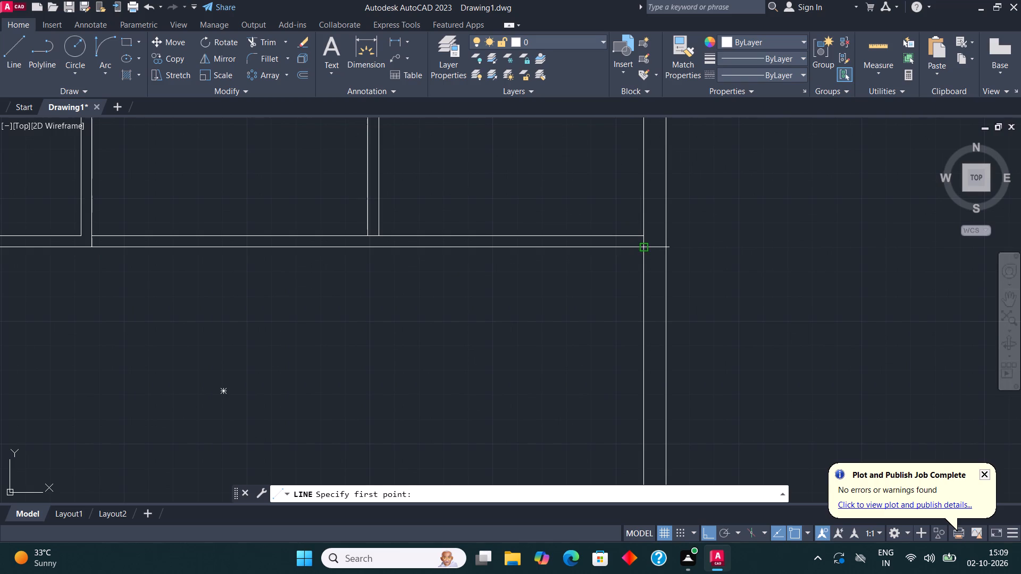
pyautogui.click(644, 248)
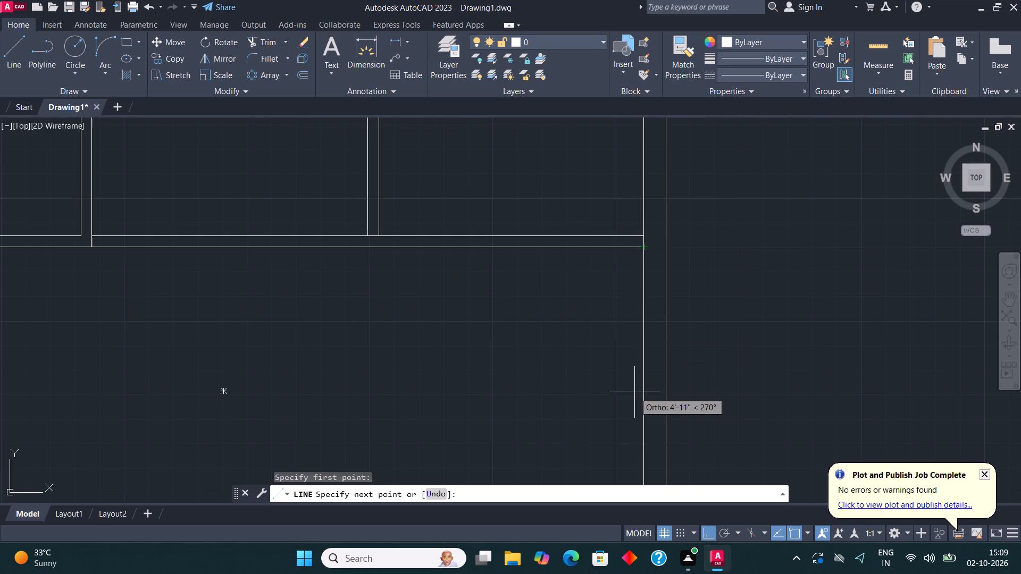
pyautogui.write('5\'1"')
pyautogui.press('Return')
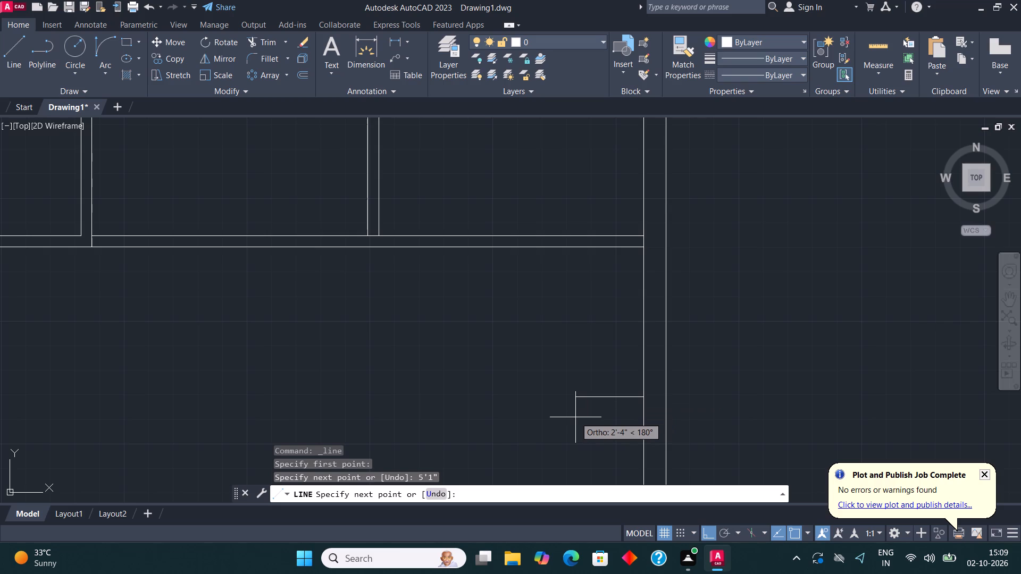
pyautogui.write('6\'1"')
pyautogui.press('Return')
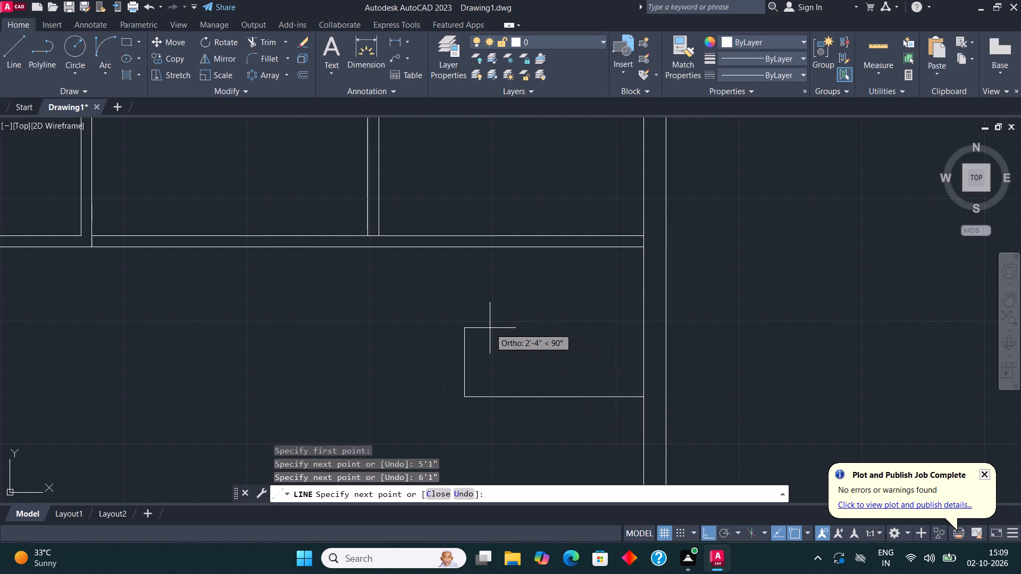
pyautogui.write('5\'1"')
pyautogui.press('Return')
pyautogui.press('Escape')
pyautogui.press('Escape')
# Offset the small room's bottom line downward and its left line outward by 4.5" to give both walls thickness.
pyautogui.scroll(-2, 496, 326)
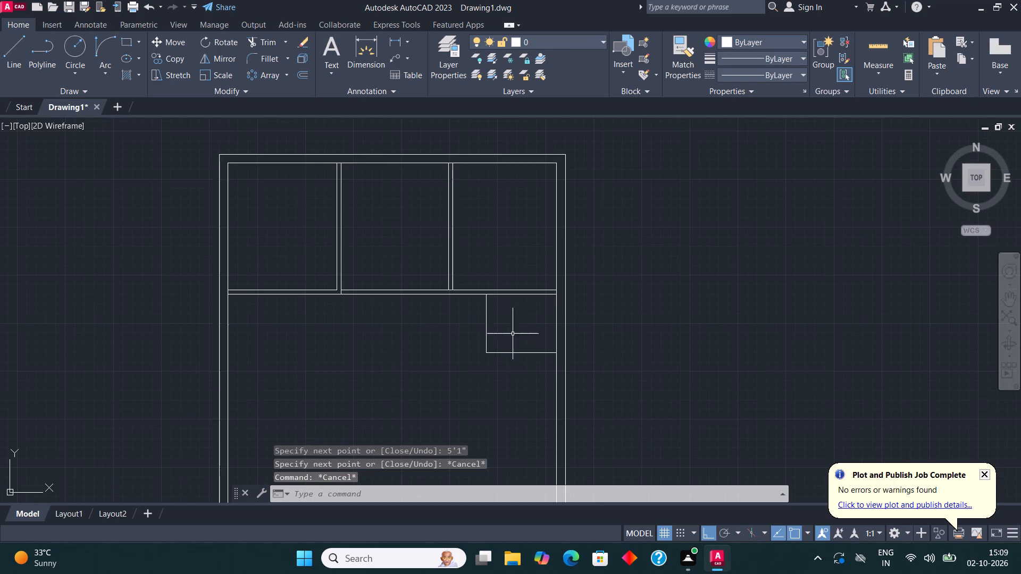
pyautogui.scroll(1, 507, 354)
pyautogui.moveTo(497, 366); pyautogui.dragTo(493, 359)
pyautogui.click(412, 301)
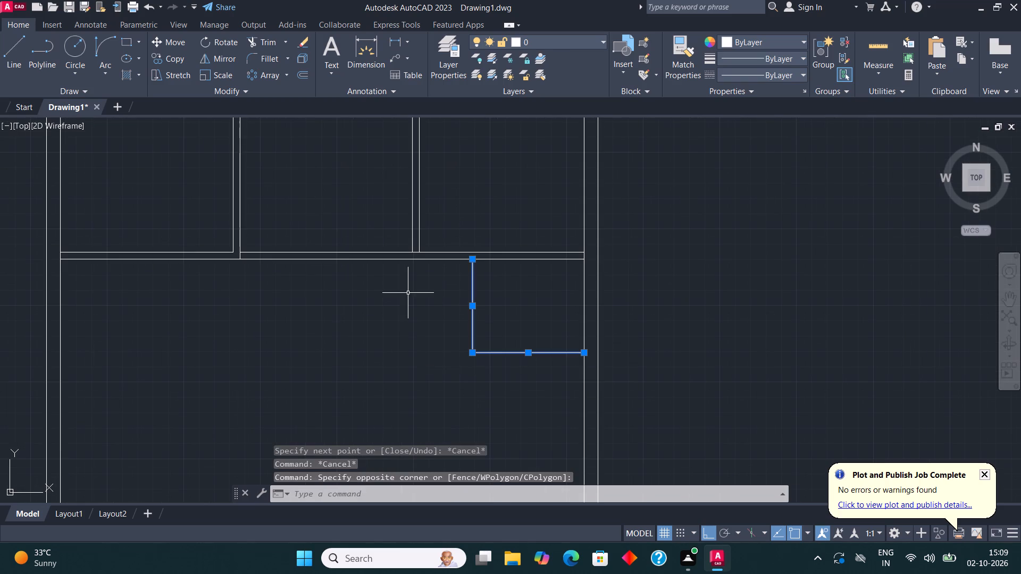
pyautogui.click(305, 70)
pyautogui.click(504, 356)
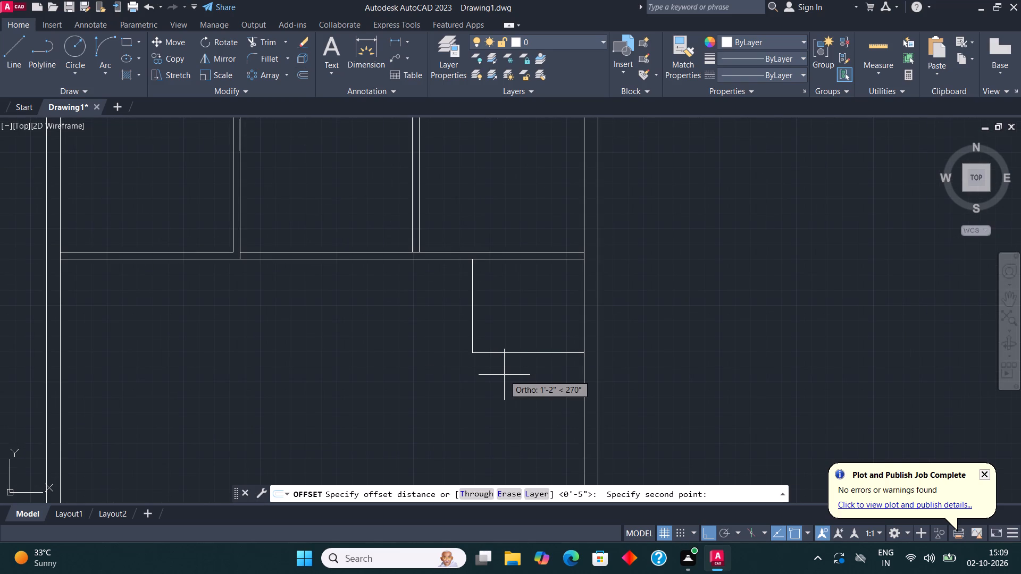
pyautogui.write('4.5"')
pyautogui.press('Return')
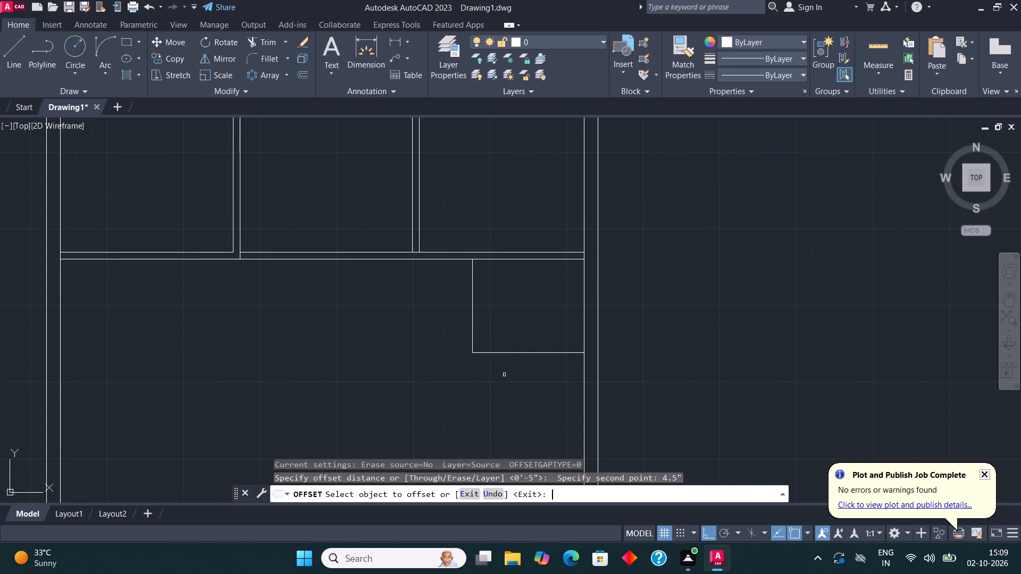
pyautogui.click(508, 352)
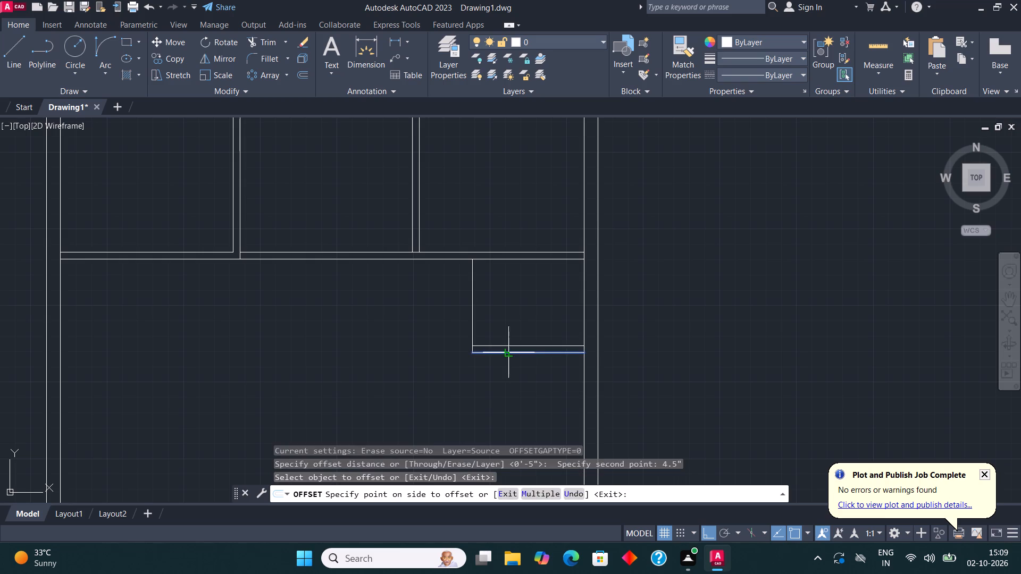
pyautogui.click(509, 376)
pyautogui.click(472, 299)
pyautogui.click(443, 300)
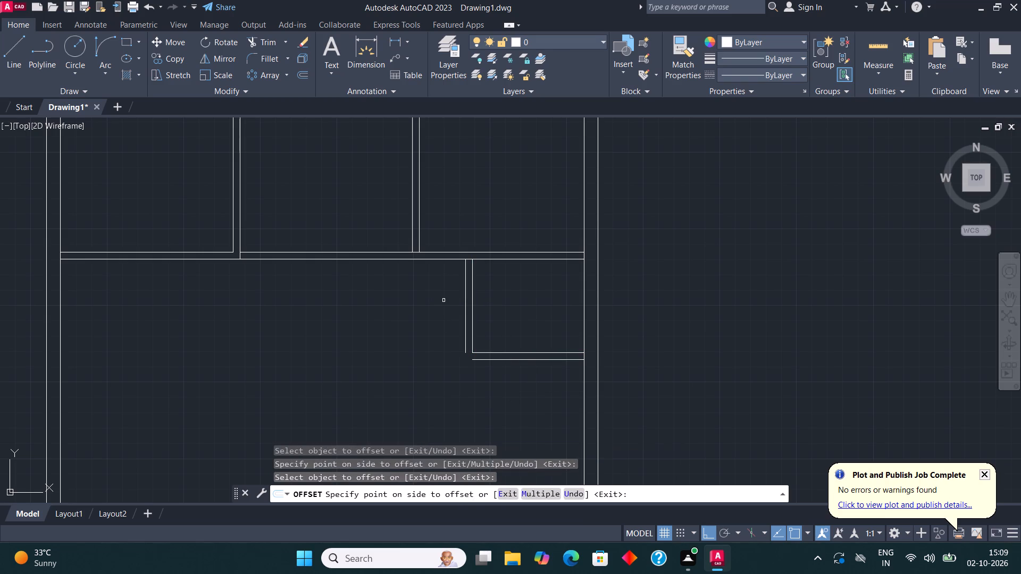
# Fillet the small room's two outer offset lines into a closed bottom-left corner.
pyautogui.click(273, 58)
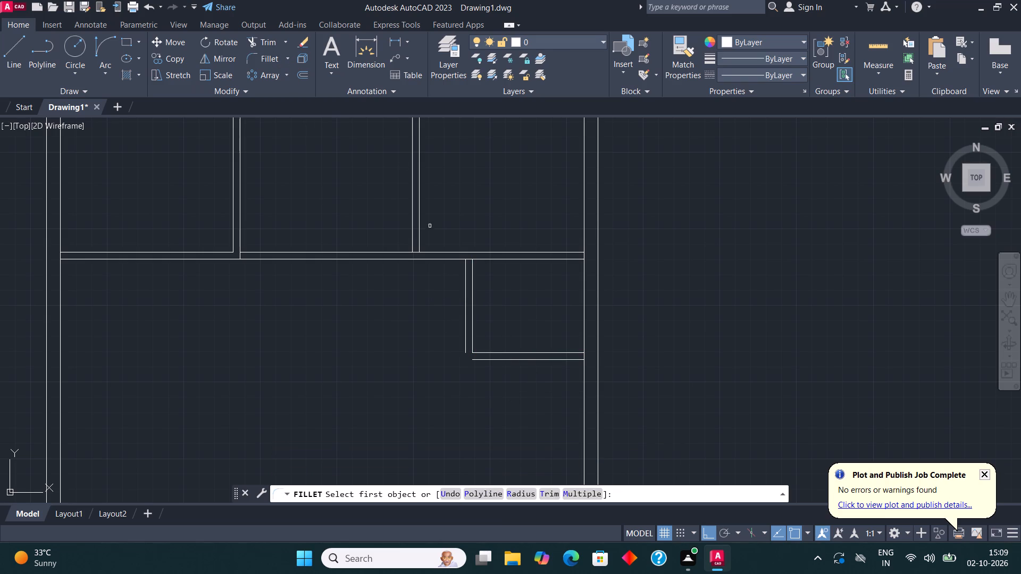
pyautogui.click(466, 328)
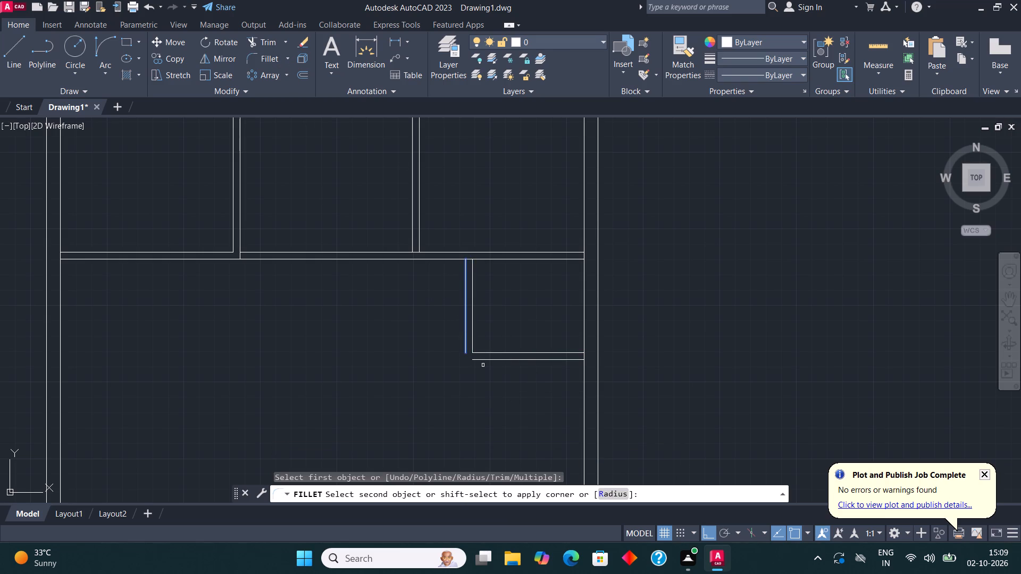
pyautogui.click(486, 361)
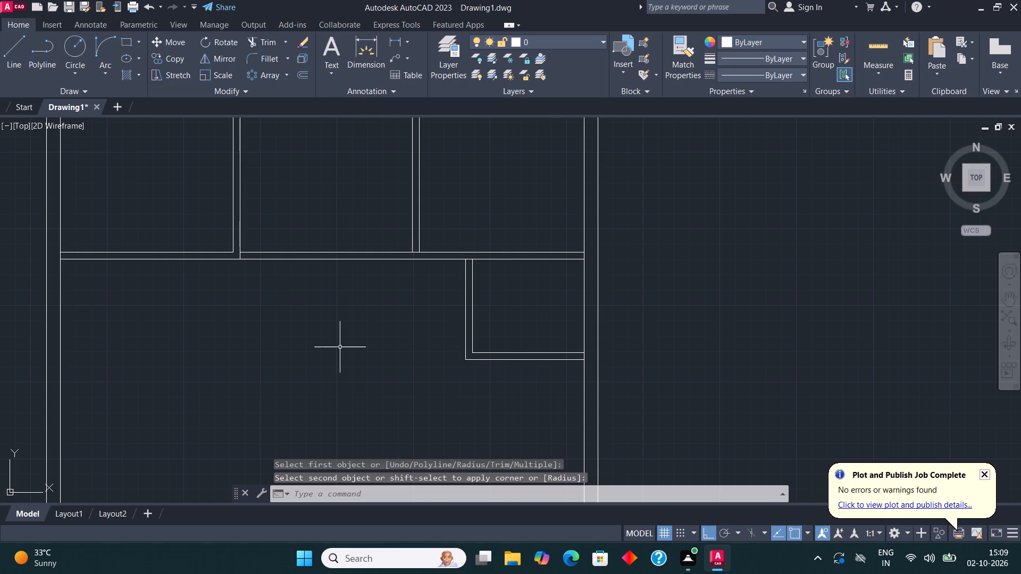
# Draw a second small room directly below: lines 5'1" down the right wall, left to align with the upper room's inner left line, and back up.
pyautogui.moveTo(364, 346); pyautogui.dragTo(394, 305, button='middle')
pyautogui.click(16, 56)
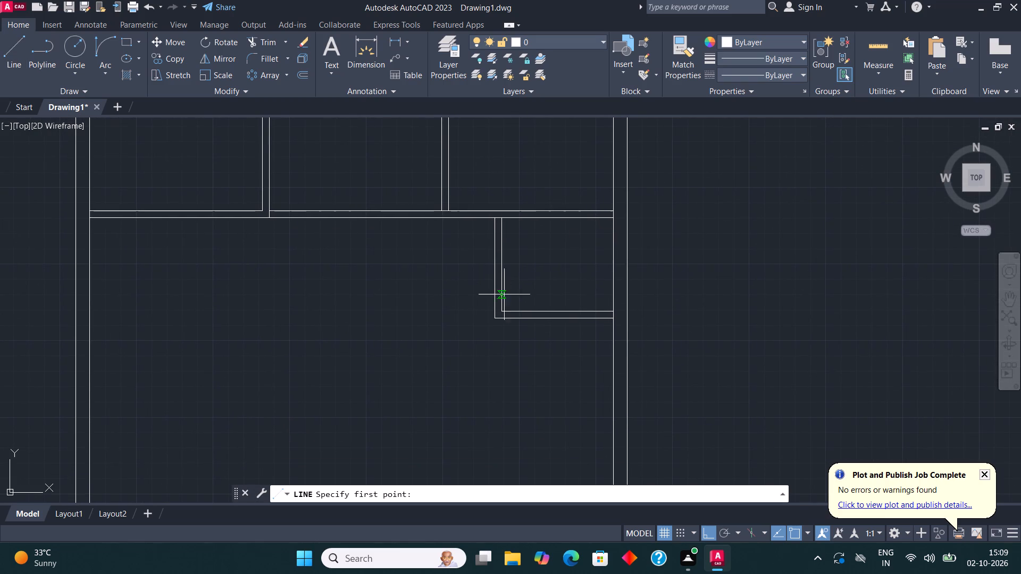
pyautogui.scroll(2, 721, 365)
pyautogui.click(442, 246)
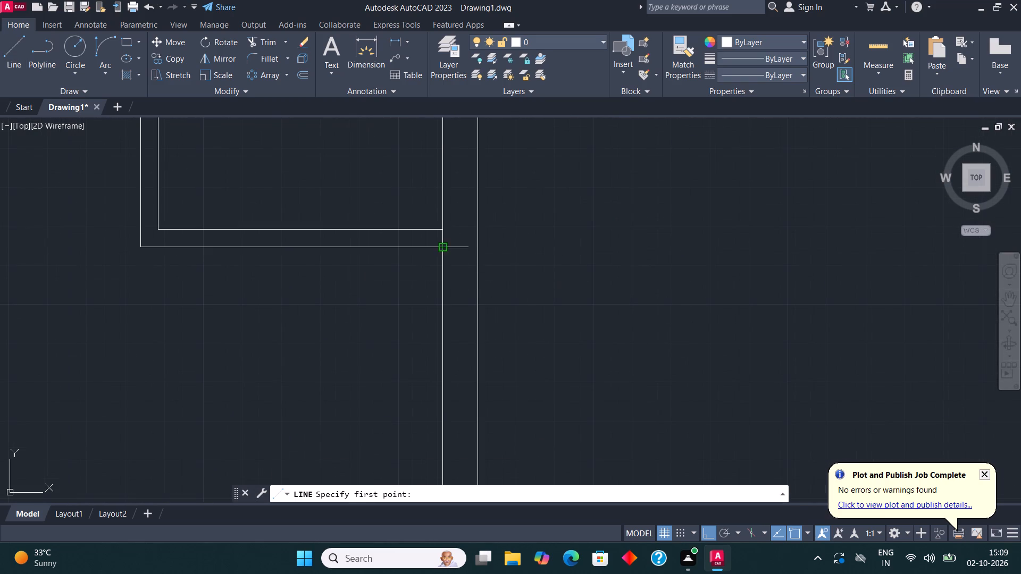
pyautogui.write('5\'1"')
pyautogui.press('Return')
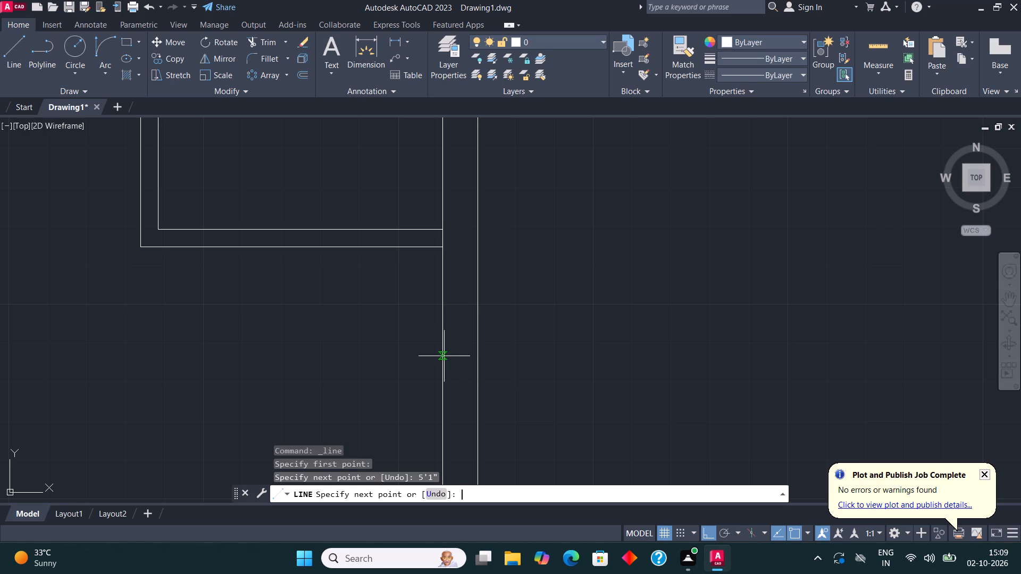
pyautogui.scroll(-2, 467, 369)
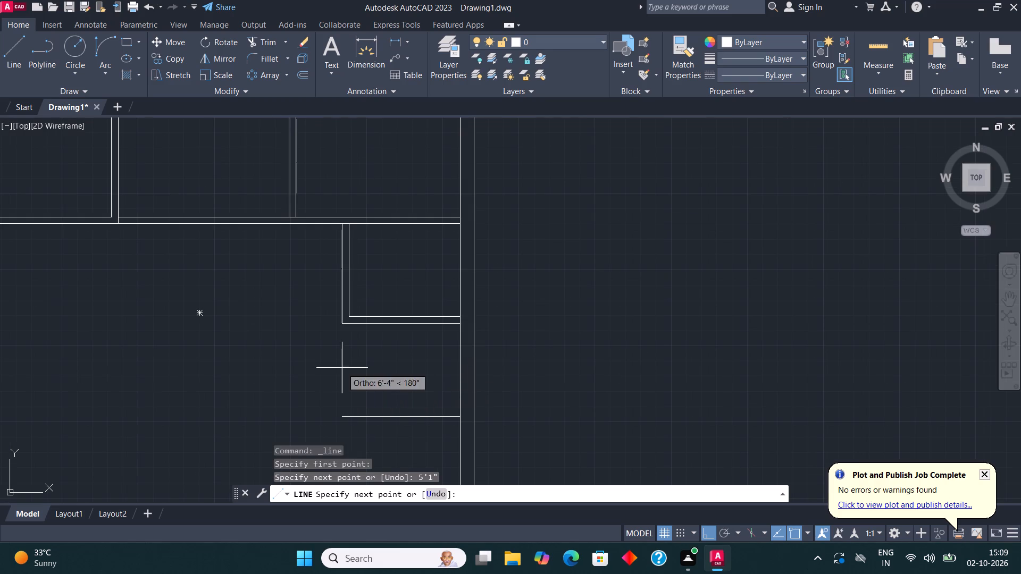
pyautogui.click(351, 380)
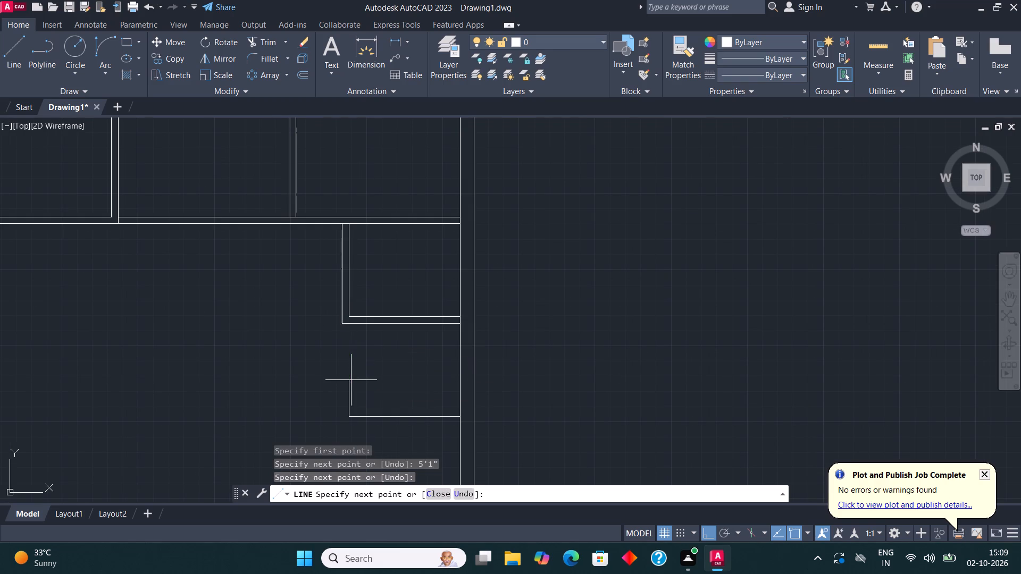
pyautogui.click(352, 325)
pyautogui.press('Escape')
# Offset the second small room's bottom line downward and its left line outward by 4.5".
pyautogui.moveTo(507, 335); pyautogui.dragTo(559, 269, button='middle')
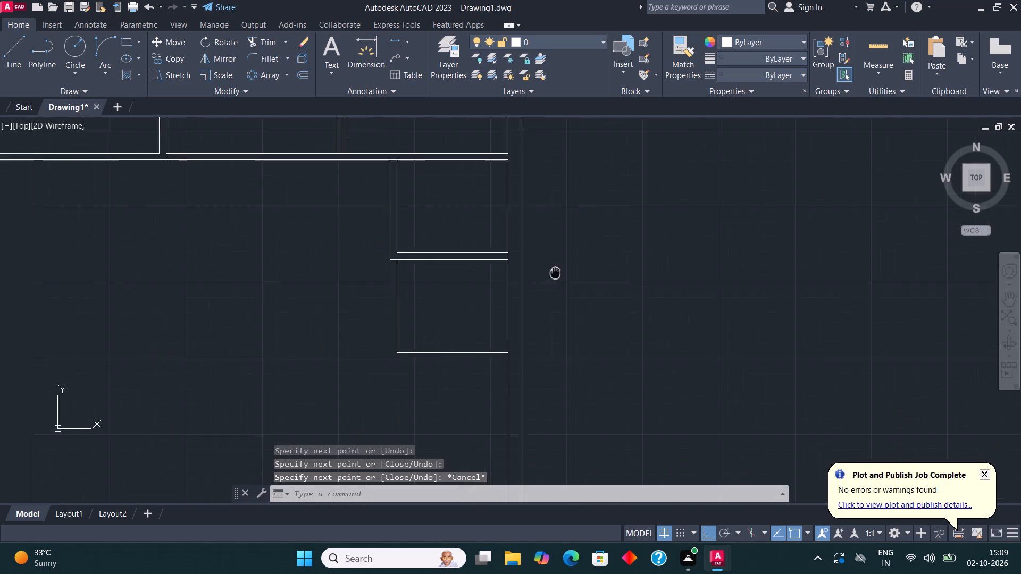
pyautogui.moveTo(559, 269); pyautogui.dragTo(604, 261, button='middle')
pyautogui.moveTo(479, 369); pyautogui.dragTo(473, 362)
pyautogui.click(402, 301)
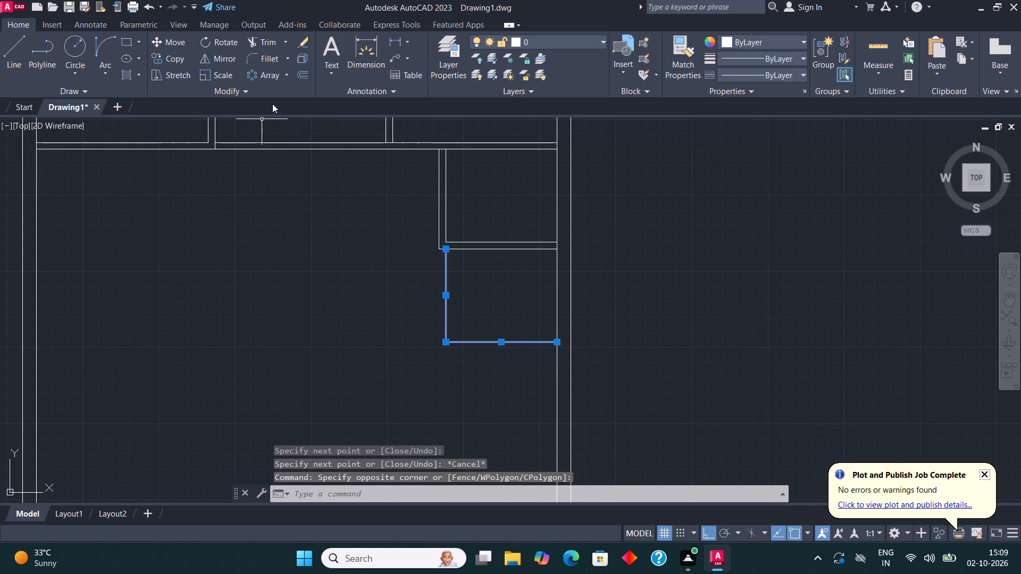
pyautogui.click(300, 71)
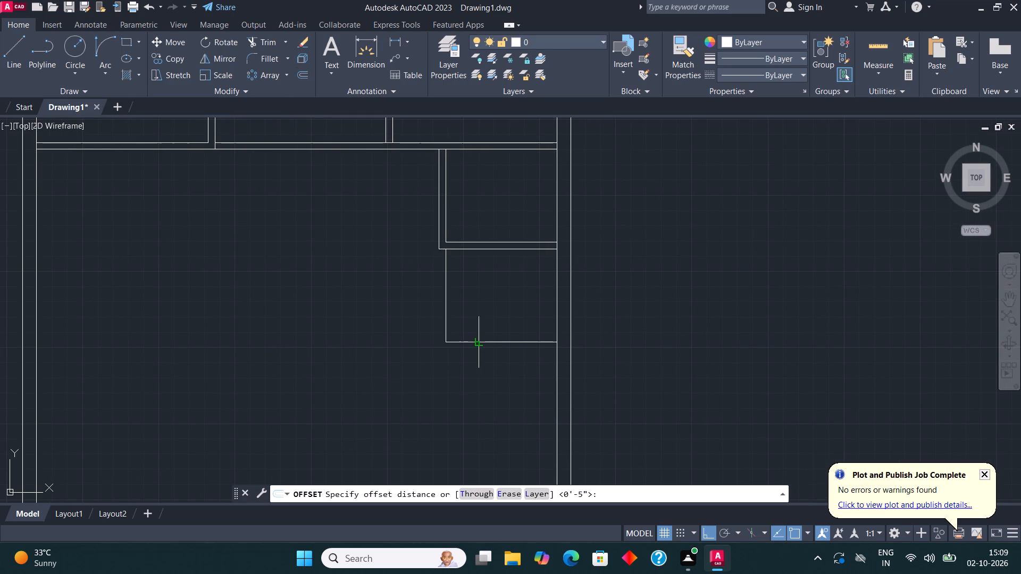
pyautogui.click(475, 340)
pyautogui.write('4.5"')
pyautogui.press('Return')
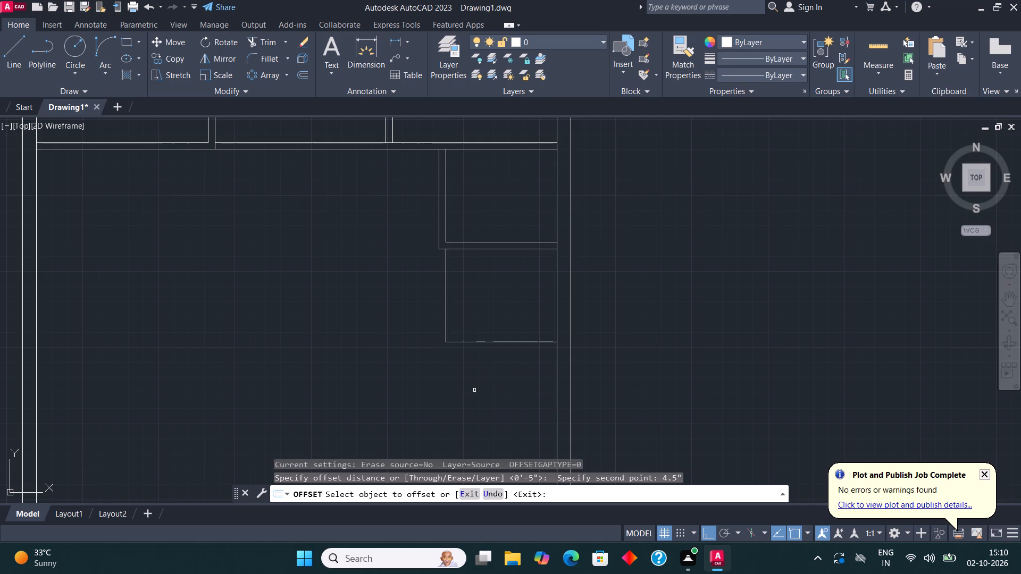
pyautogui.click(473, 343)
pyautogui.click(474, 359)
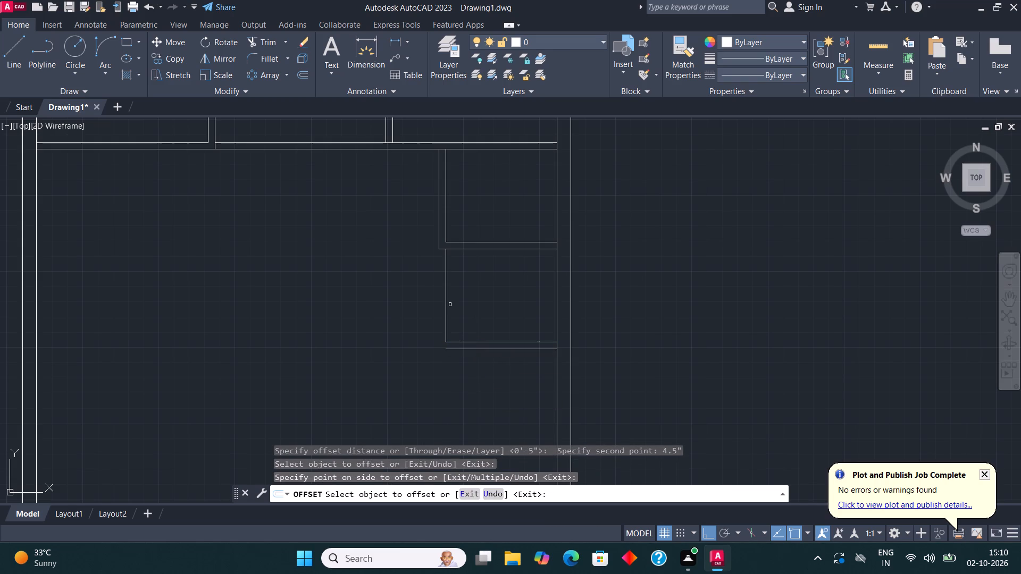
pyautogui.click(447, 301)
pyautogui.click(417, 299)
# Fillet the second small room's two outer offset lines into a closed bottom-left corner.
pyautogui.click(260, 54)
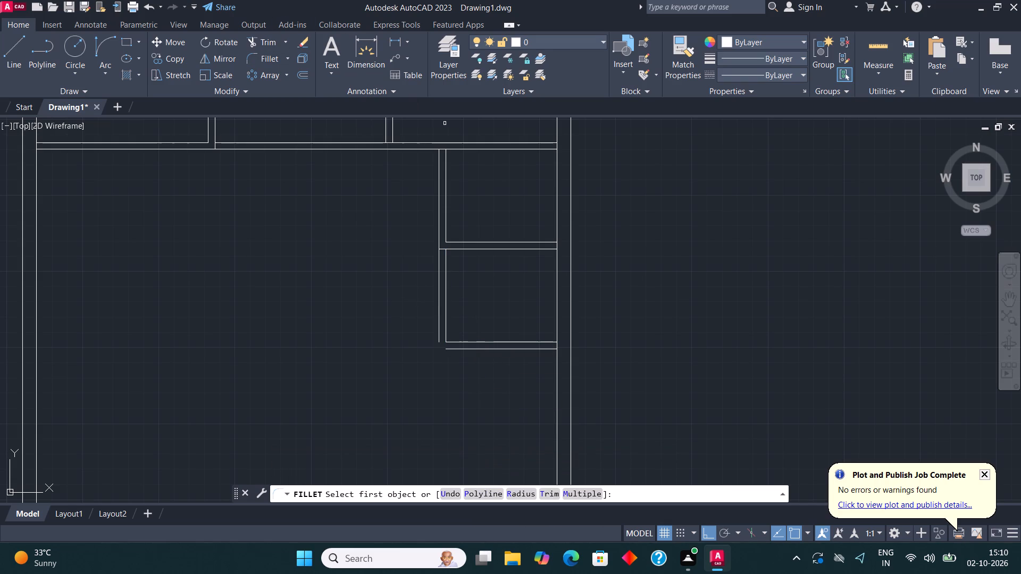
pyautogui.click(439, 286)
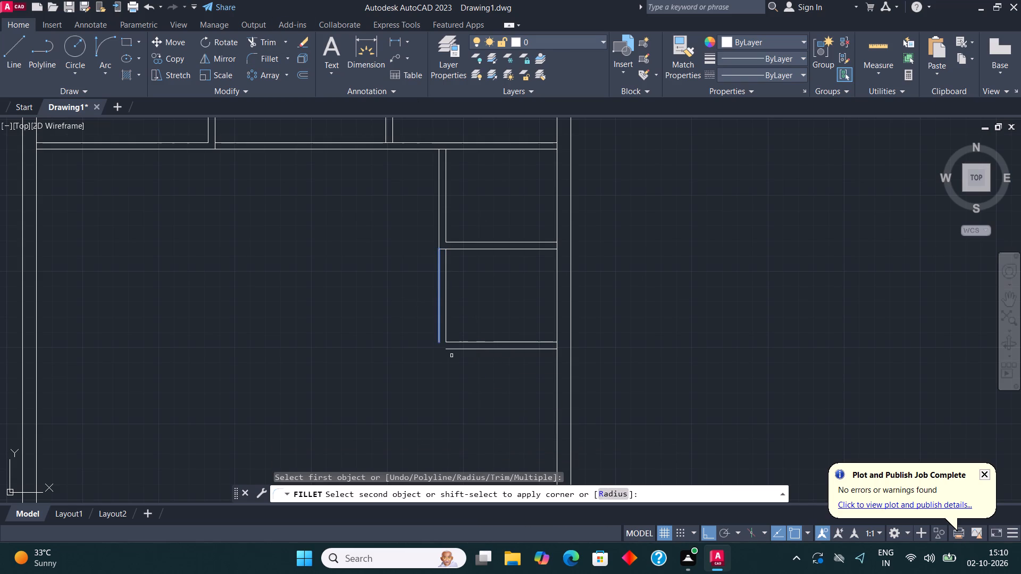
pyautogui.click(462, 349)
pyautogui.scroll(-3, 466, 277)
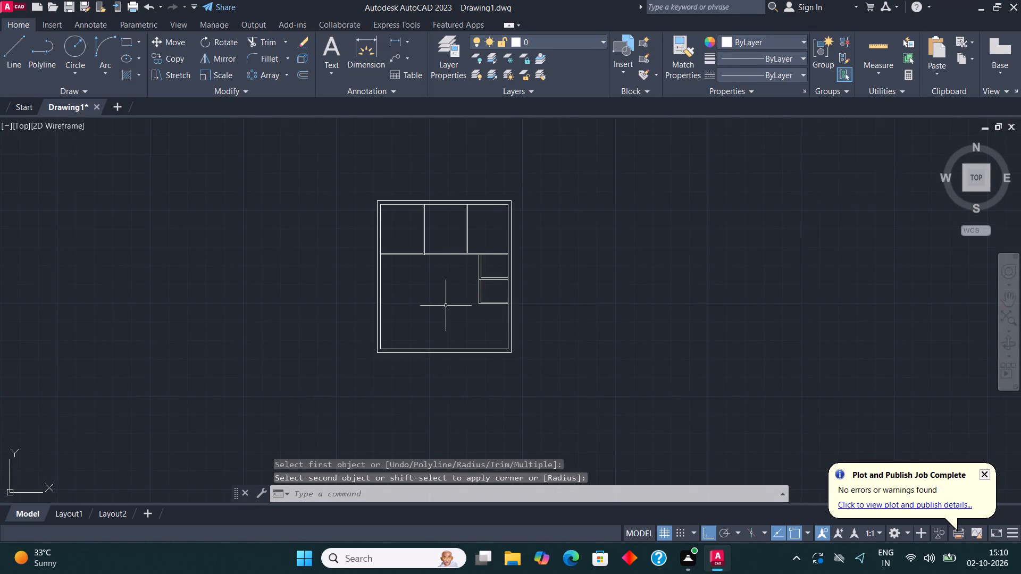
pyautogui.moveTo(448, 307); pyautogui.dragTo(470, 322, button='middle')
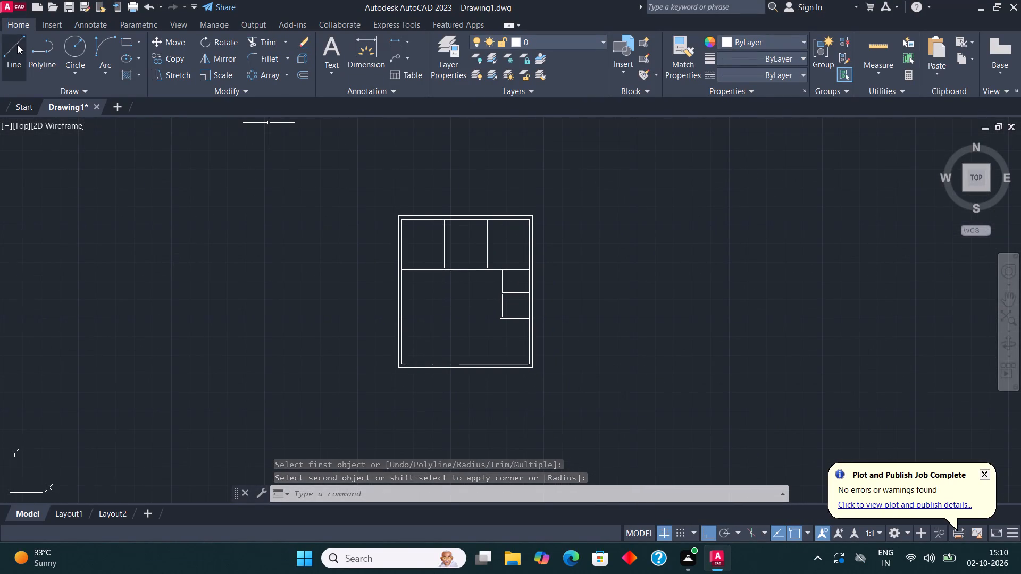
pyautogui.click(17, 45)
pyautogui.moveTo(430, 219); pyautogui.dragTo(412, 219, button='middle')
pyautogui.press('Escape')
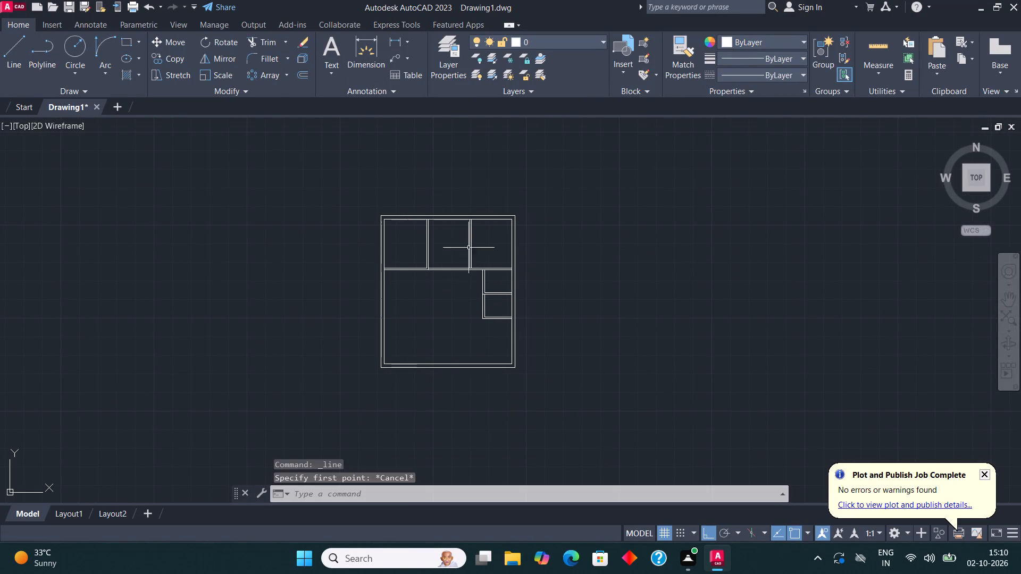
# Check the distance from the lower small room's outer bottom line to the inner bottom-right corner with a trial dimension.
pyautogui.click(378, 44)
pyautogui.scroll(2, 521, 364)
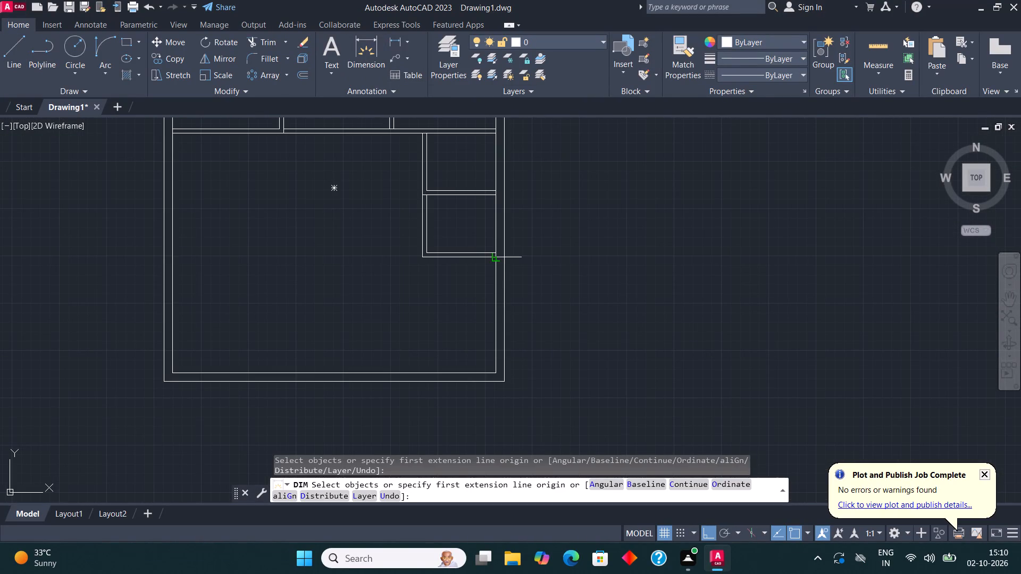
pyautogui.click(497, 260)
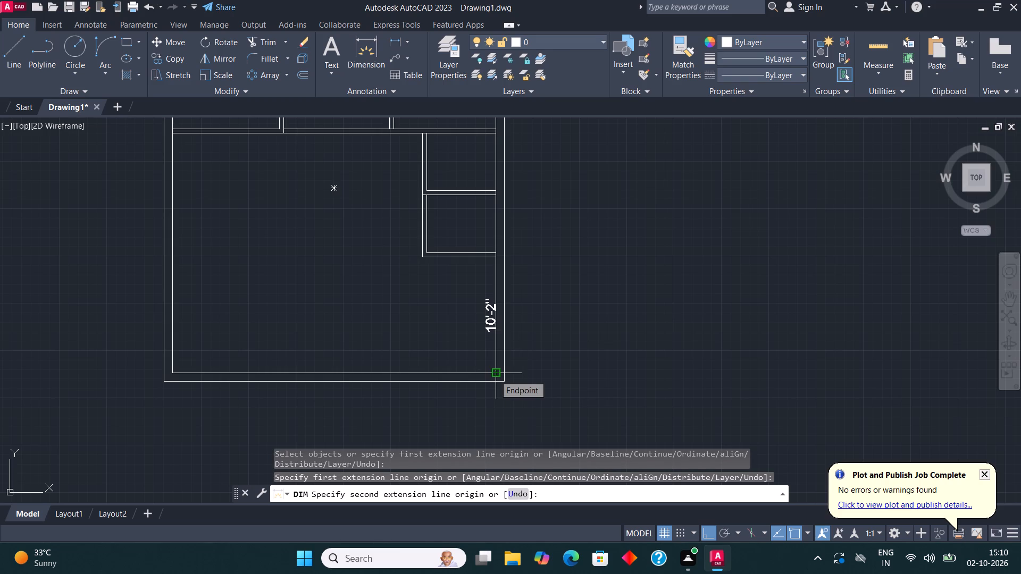
pyautogui.press('Escape')
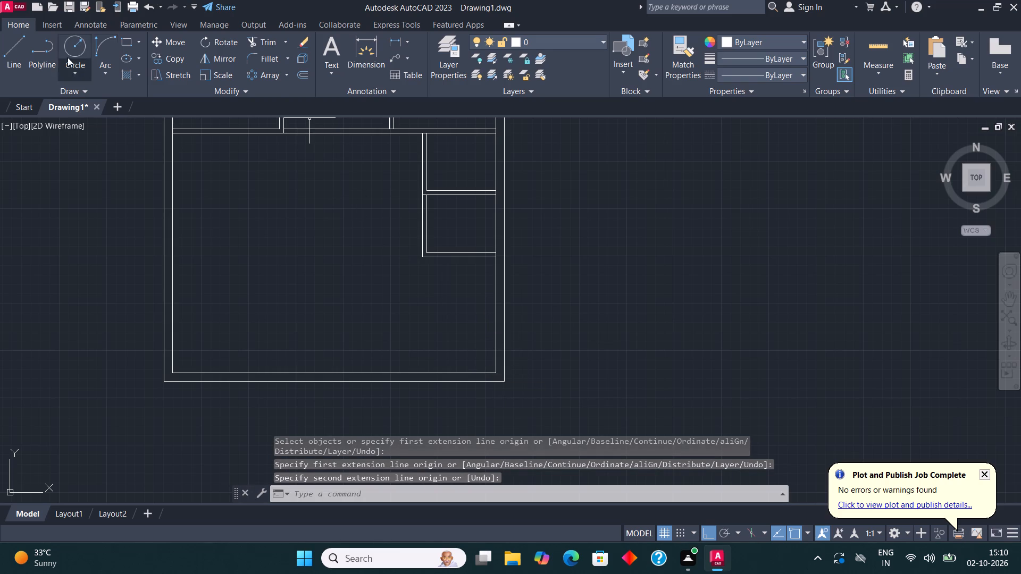
# Draw a 9'5" line leftward along the inner bottom wall, starting at the plan's inner bottom-right corner.
pyautogui.click(10, 47)
pyautogui.scroll(1, 485, 378)
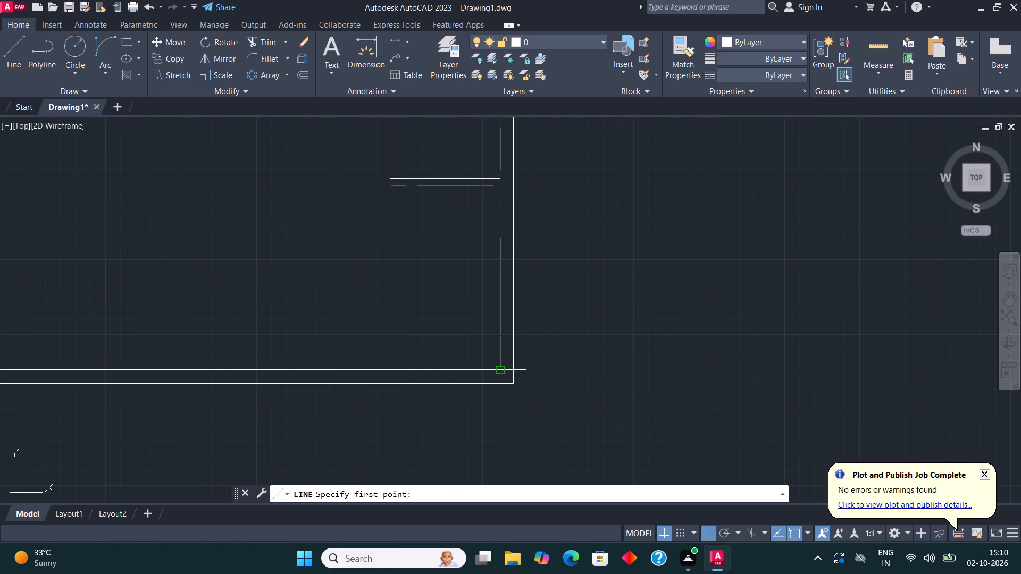
pyautogui.click(502, 371)
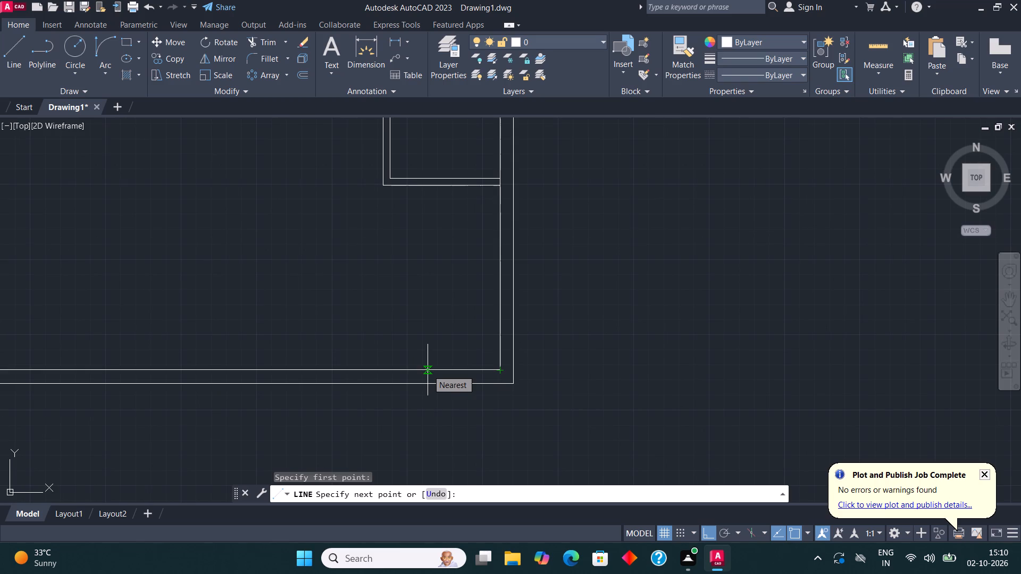
pyautogui.write('9\'5"')
pyautogui.press('Return')
pyautogui.press('Escape')
# Draw a room below the upper-left room, starting at the inner left wall: 5'10" right, 10'7" down, and back to the wall.
pyautogui.scroll(-1, 440, 368)
pyautogui.moveTo(341, 320); pyautogui.dragTo(514, 327, button='middle')
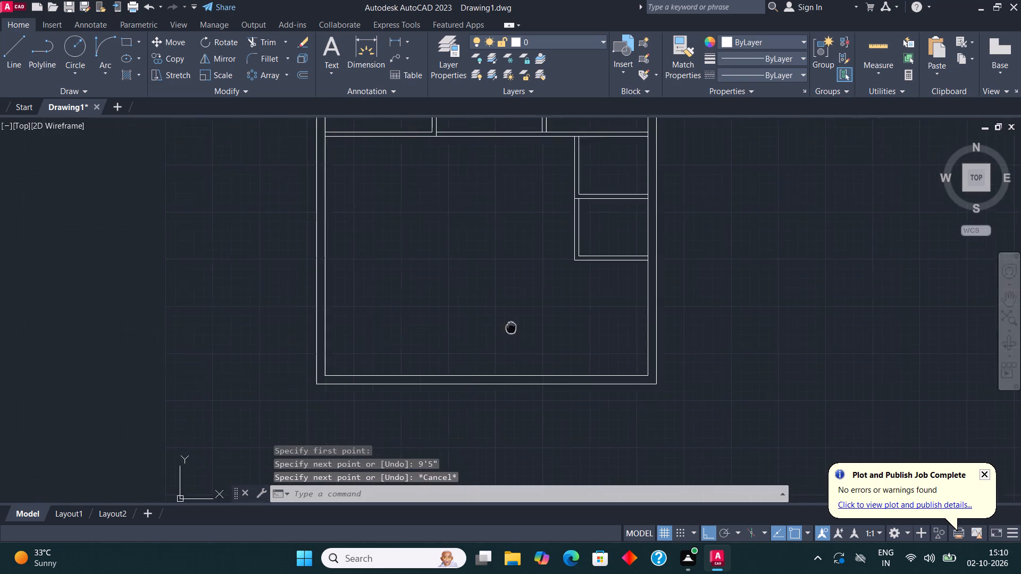
pyautogui.moveTo(514, 327); pyautogui.dragTo(518, 356, button='middle')
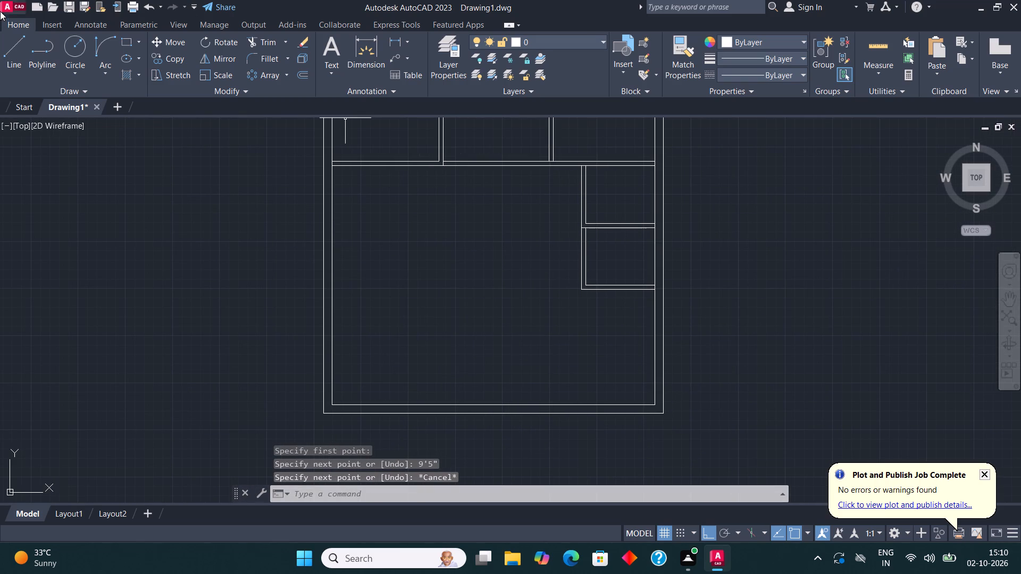
pyautogui.click(11, 55)
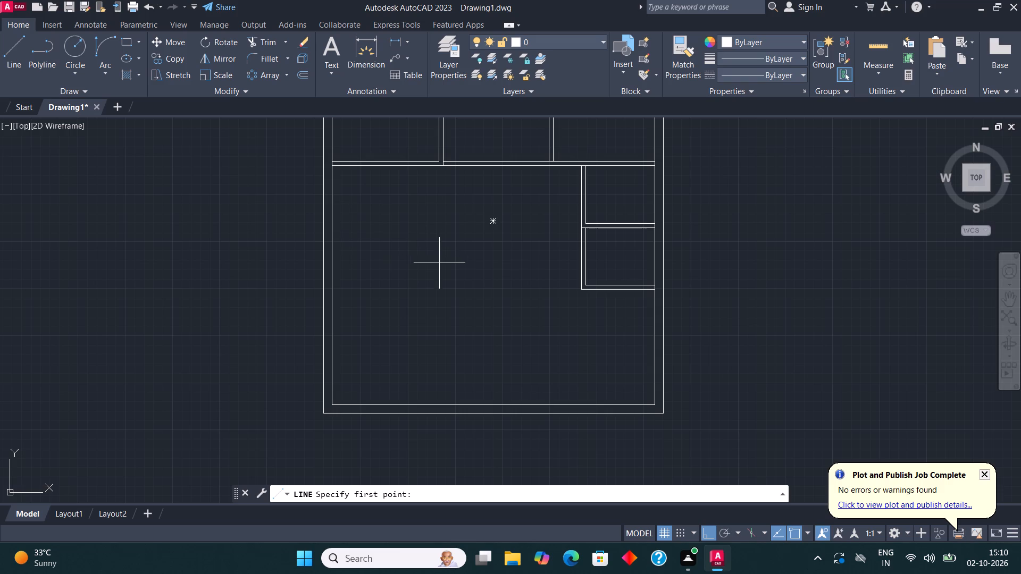
pyautogui.moveTo(434, 249); pyautogui.dragTo(446, 336, button='middle')
pyautogui.scroll(-1, 445, 334)
pyautogui.scroll(1, 350, 250)
pyautogui.scroll(2, 431, 317)
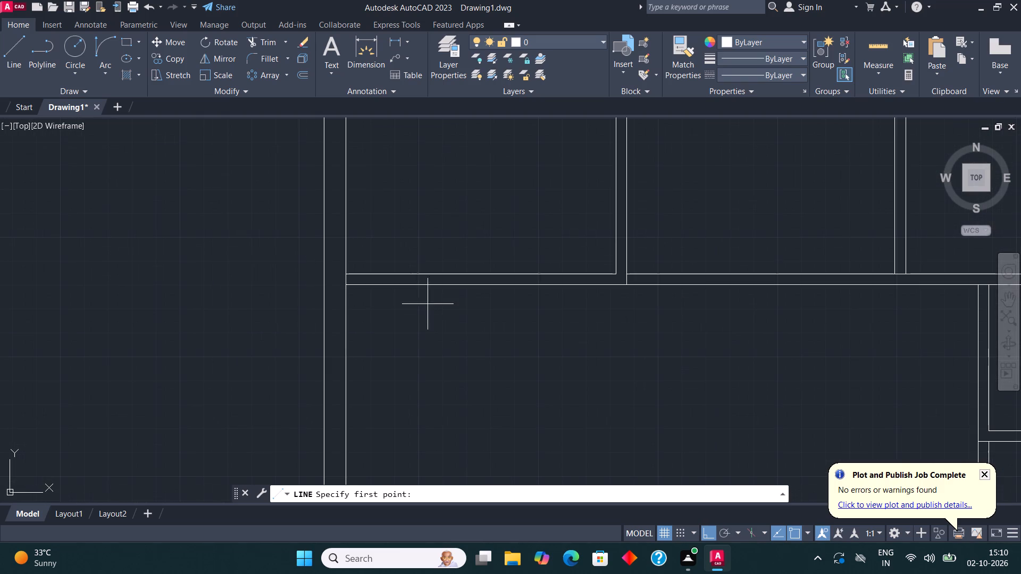
pyautogui.click(345, 285)
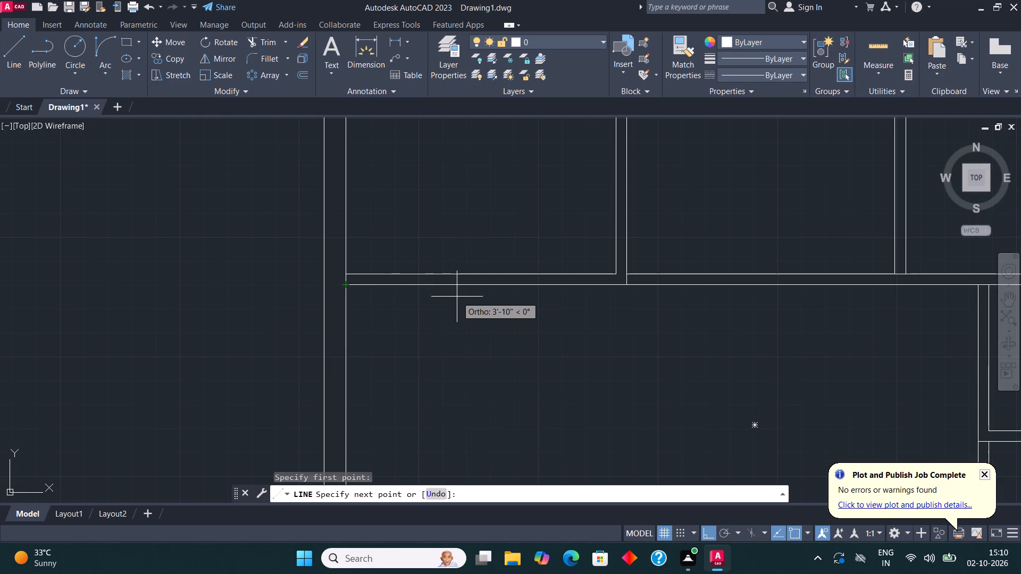
pyautogui.write('5\'10"')
pyautogui.press('Return')
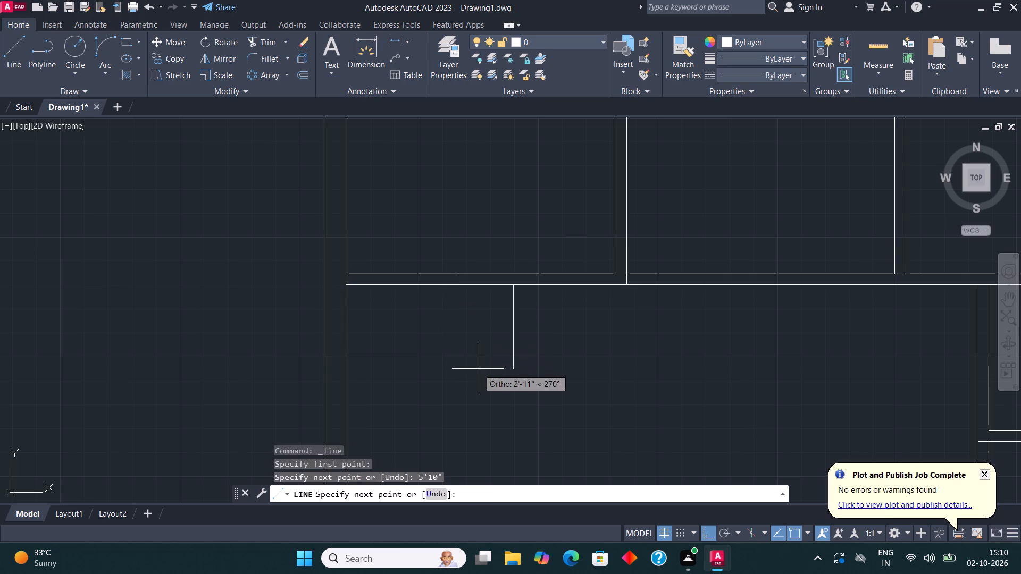
pyautogui.write('10\'7"')
pyautogui.press('Return')
pyautogui.scroll(-2, 515, 347)
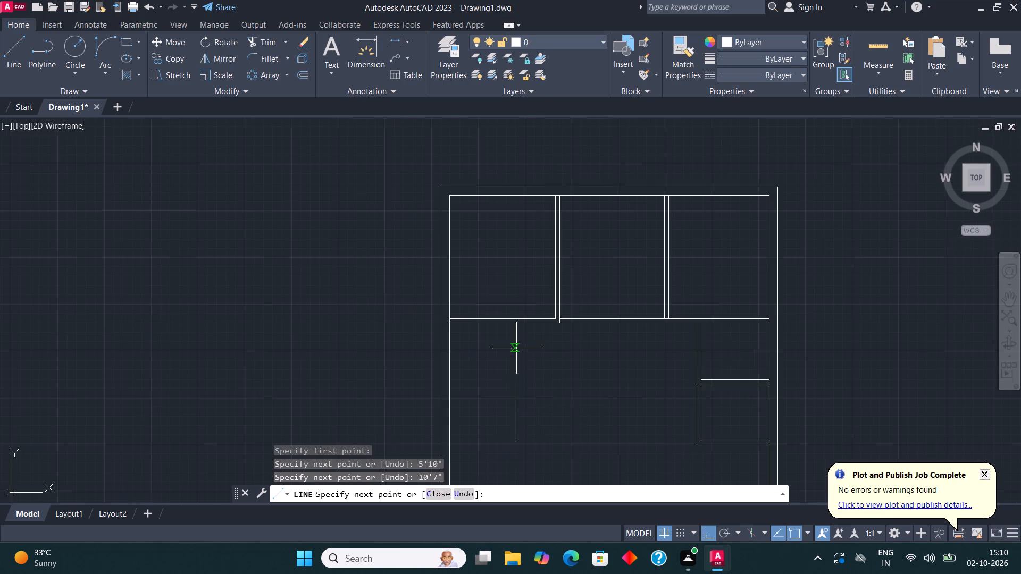
pyautogui.scroll(1, 492, 453)
pyautogui.click(424, 431)
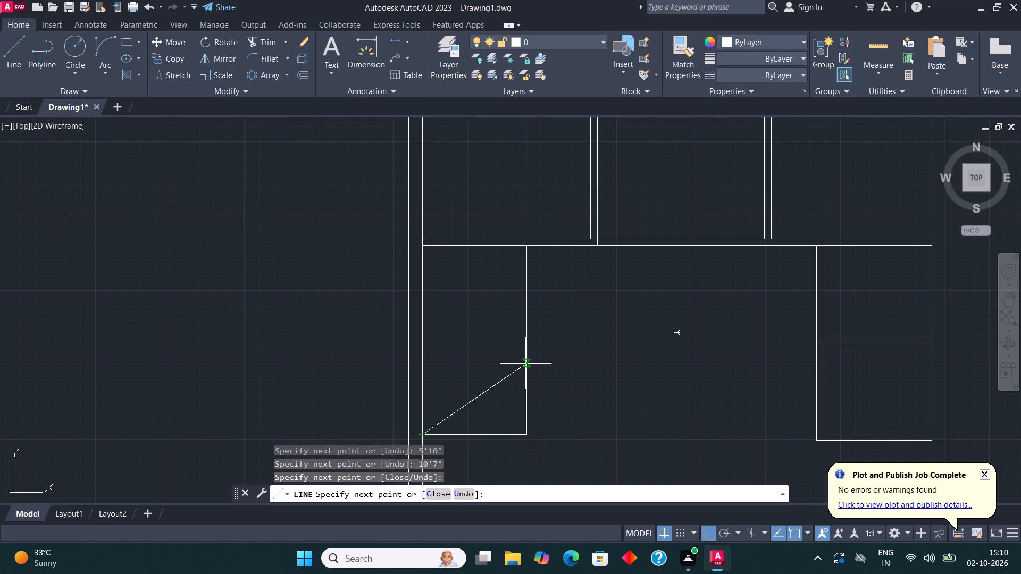
pyautogui.press('Escape')
# Offset the new left room's vertical line to the right and its bottom line downward by 4.5".
pyautogui.moveTo(561, 352); pyautogui.dragTo(559, 321, button='middle')
pyautogui.moveTo(524, 426); pyautogui.dragTo(524, 408)
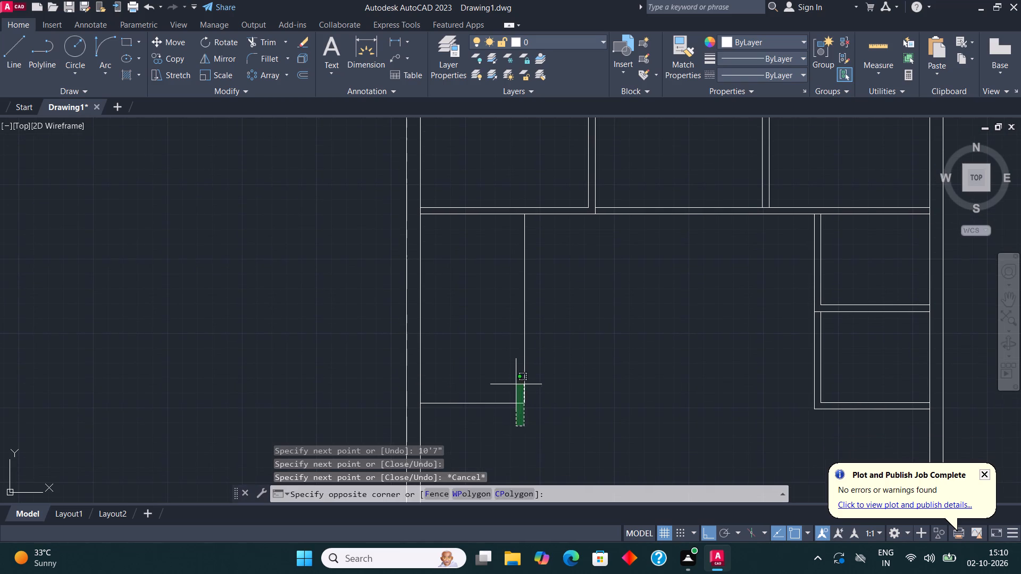
pyautogui.click(514, 384)
pyautogui.moveTo(539, 412); pyautogui.dragTo(535, 406)
pyautogui.click(522, 383)
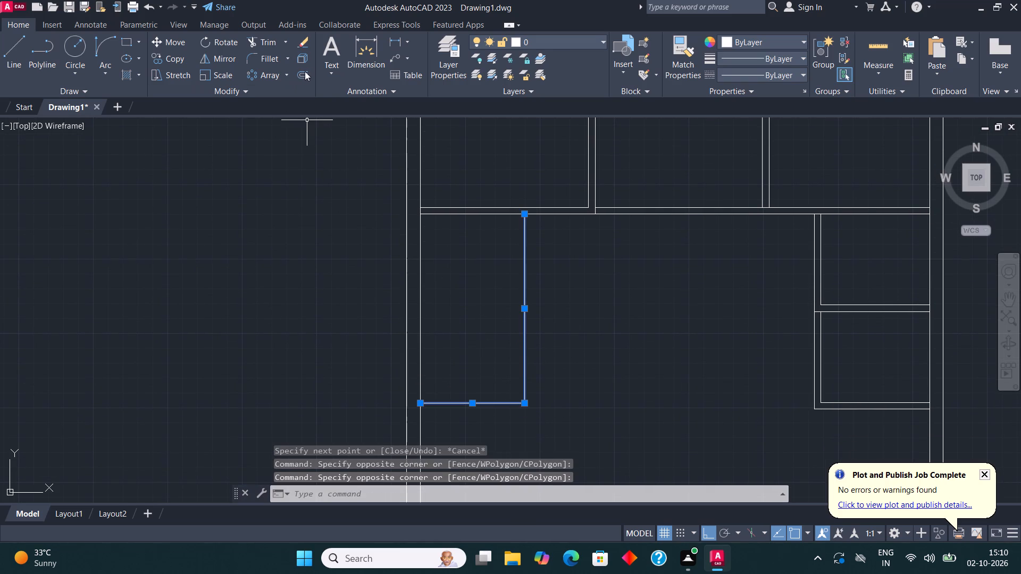
pyautogui.click(307, 68)
pyautogui.click(523, 333)
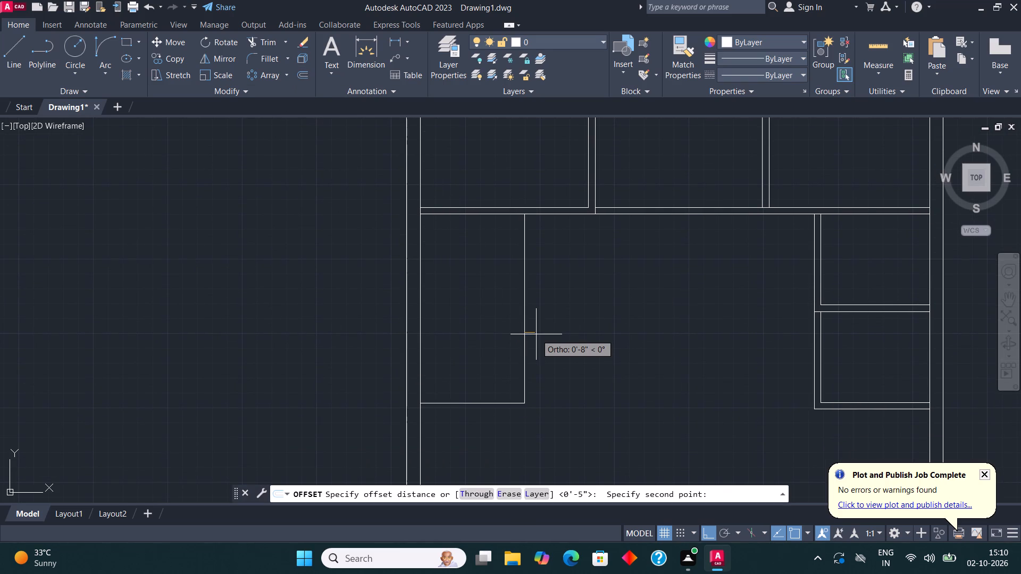
pyautogui.write('4.5"')
pyautogui.press('Return')
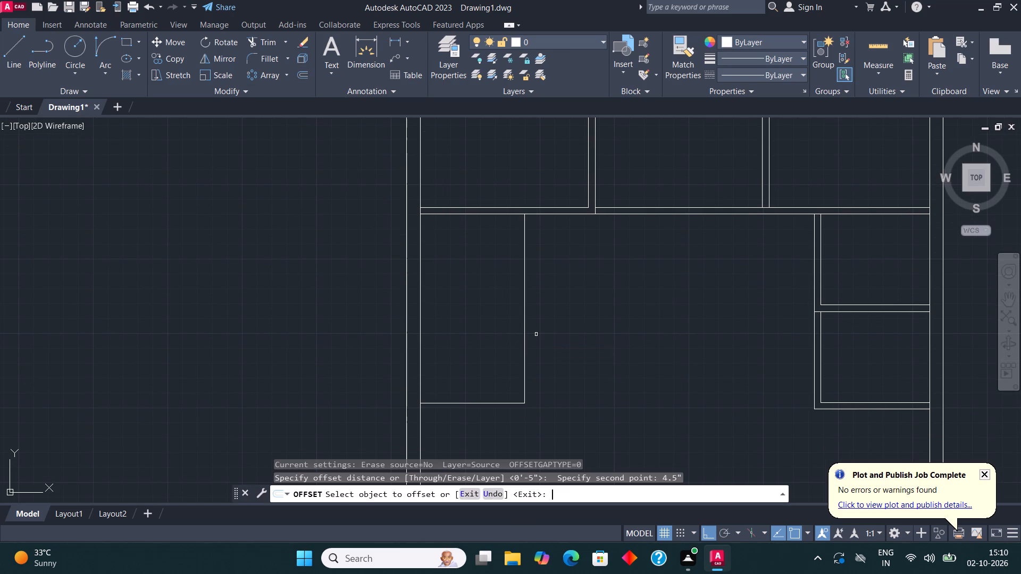
pyautogui.click(524, 319)
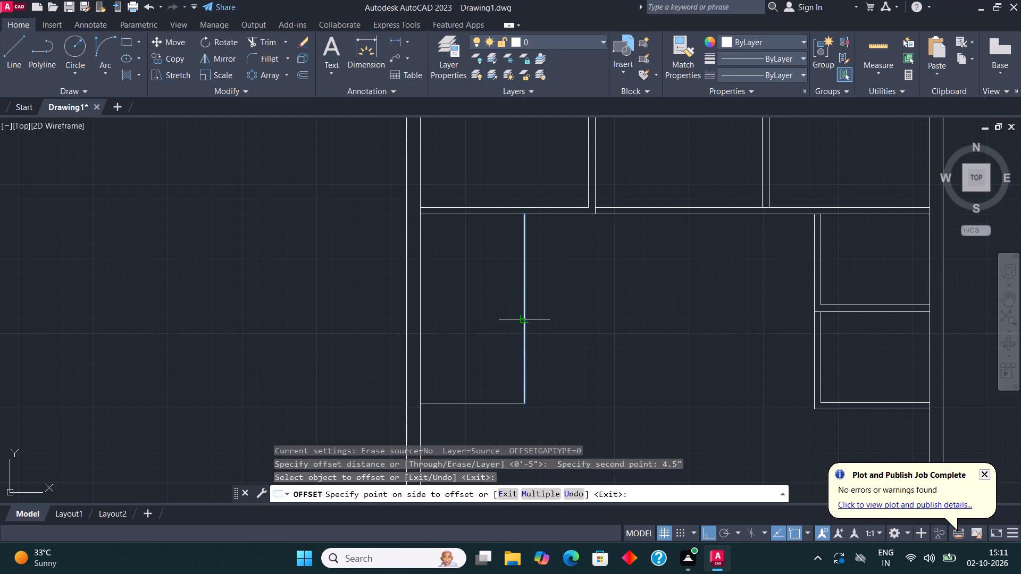
pyautogui.click(545, 320)
pyautogui.click(486, 403)
pyautogui.click(489, 420)
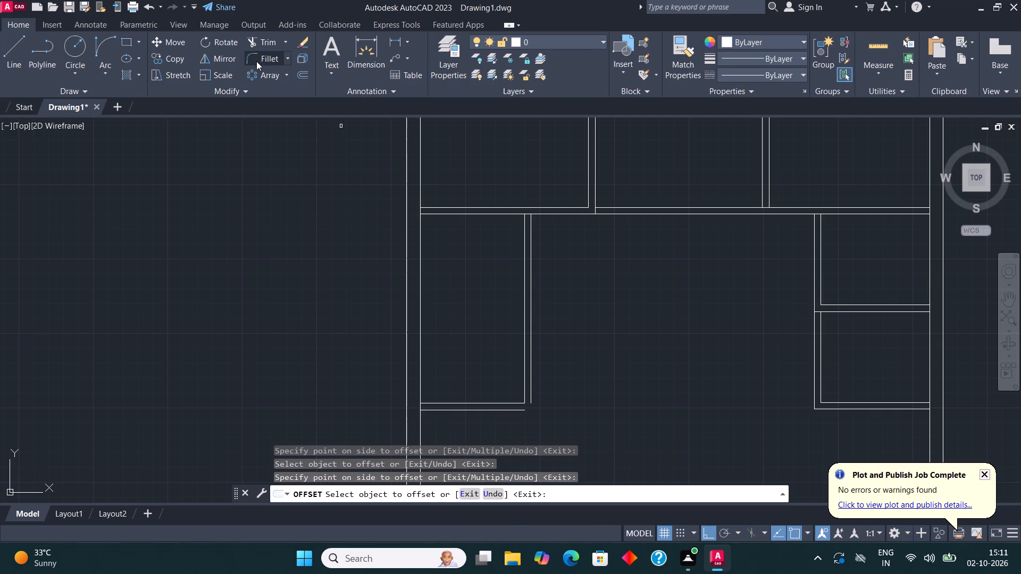
# Fillet the left room's two outer offset lines into a closed bottom-right corner.
pyautogui.click(256, 61)
pyautogui.click(496, 411)
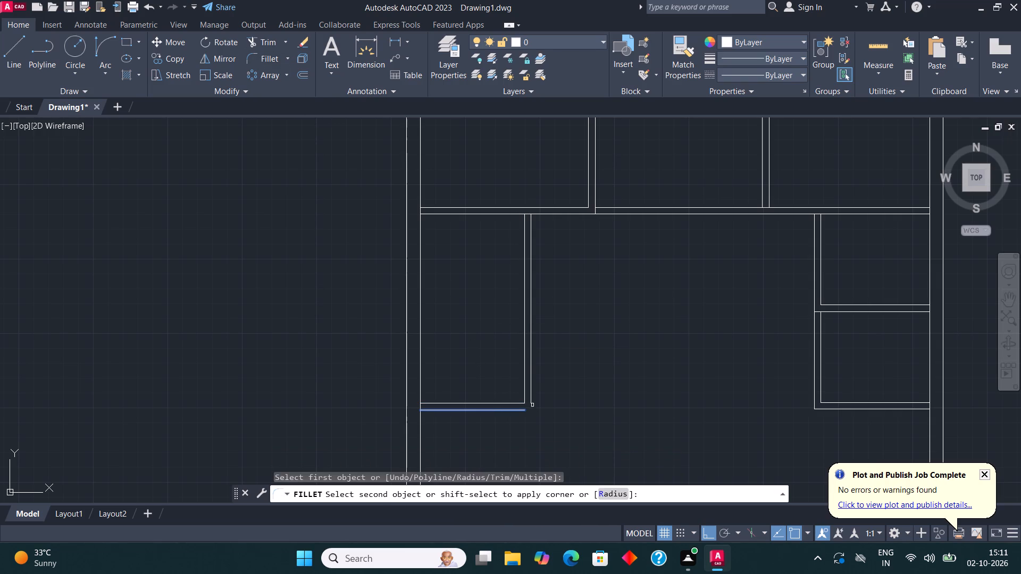
pyautogui.click(532, 395)
pyautogui.press('Escape')
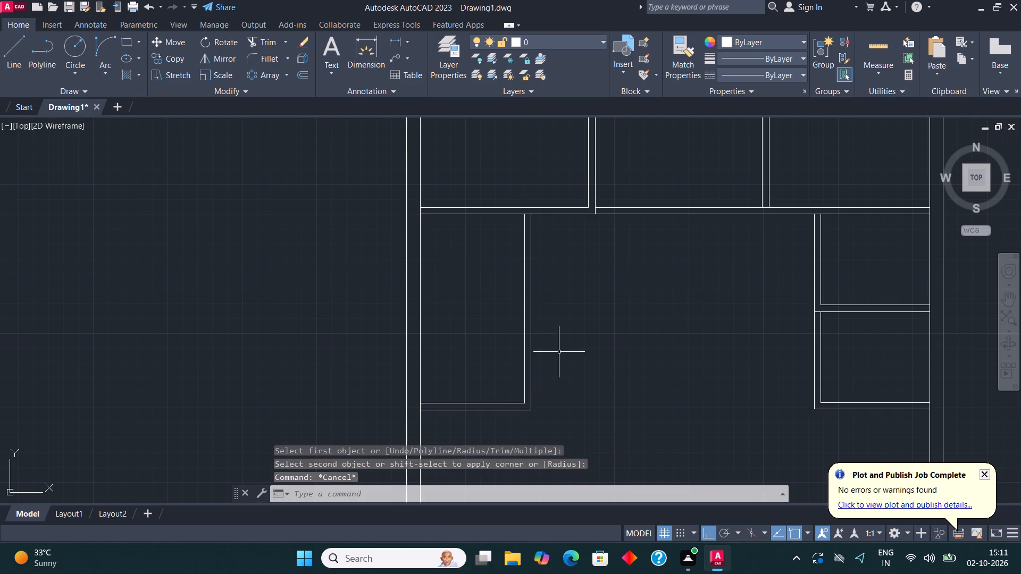
# Draw a horizontal line from the left room's outer bottom-right corner to the lower small room's outer bottom-left corner.
pyautogui.moveTo(552, 347); pyautogui.dragTo(513, 268, button='middle')
pyautogui.scroll(-1, 513, 284)
pyautogui.moveTo(595, 308); pyautogui.dragTo(566, 313, button='middle')
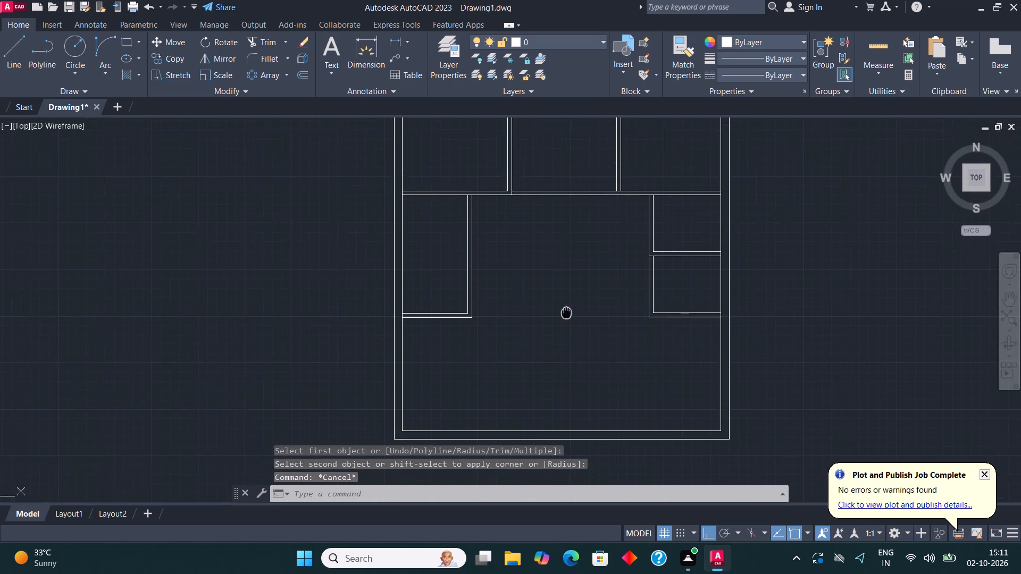
pyautogui.moveTo(566, 313); pyautogui.dragTo(562, 330, button='middle')
pyautogui.click(13, 59)
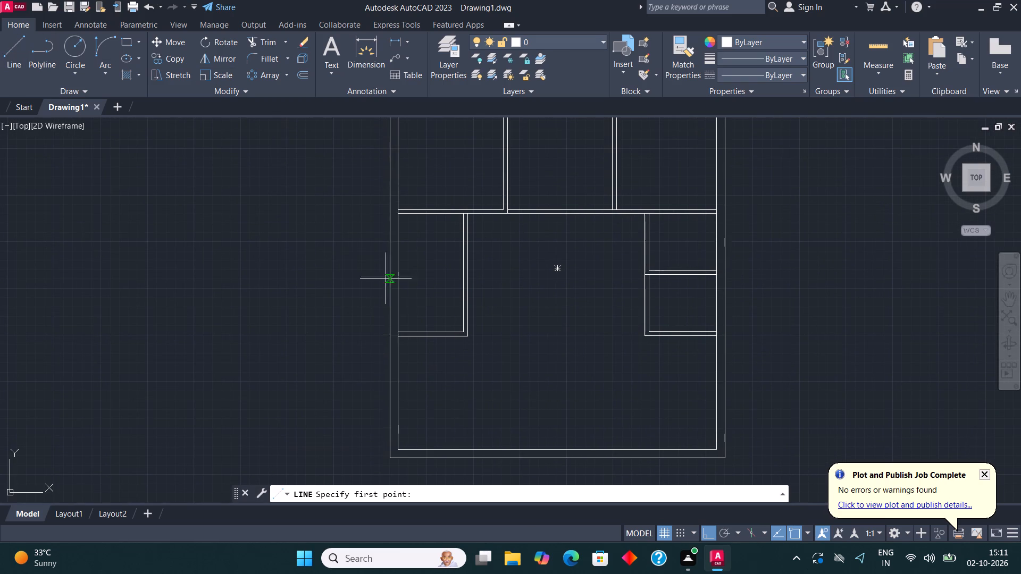
pyautogui.click(467, 335)
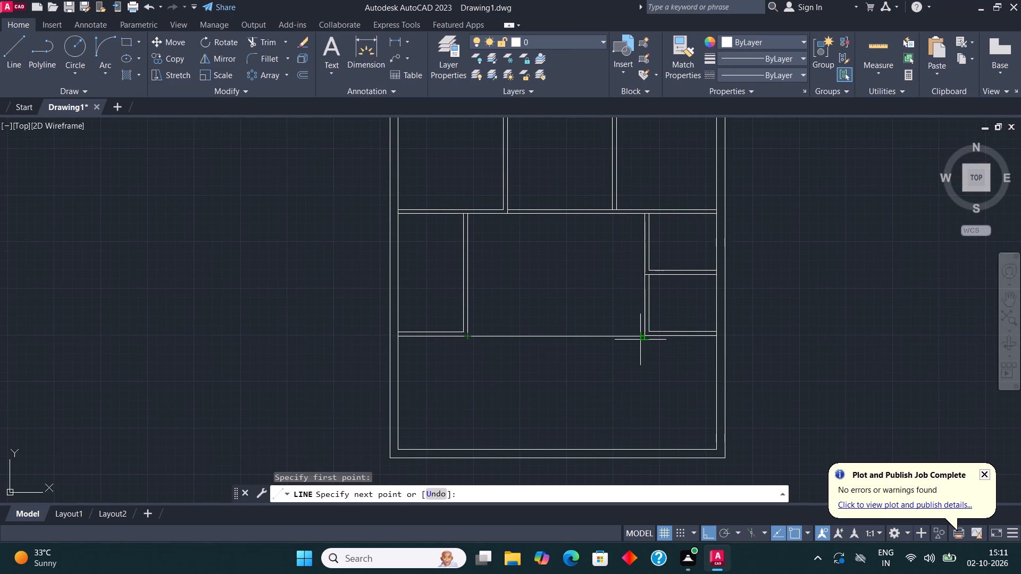
pyautogui.click(643, 334)
# Draw a parallel line just above it, level with the left room's inner bottom line, from the left room to the lower small room.
pyautogui.click(13, 43)
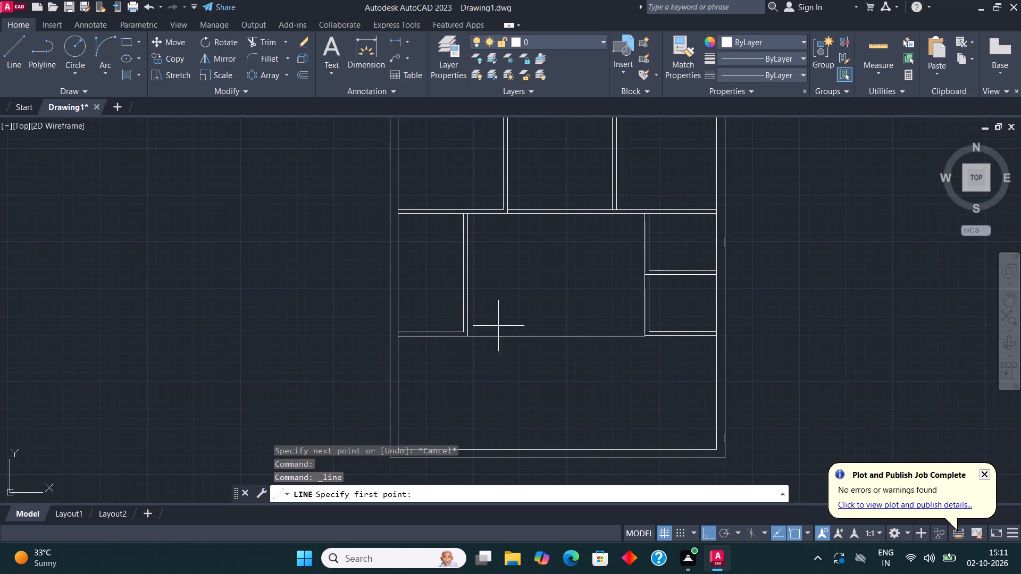
pyautogui.moveTo(541, 342); pyautogui.dragTo(493, 370, button='middle')
pyautogui.scroll(2, 433, 349)
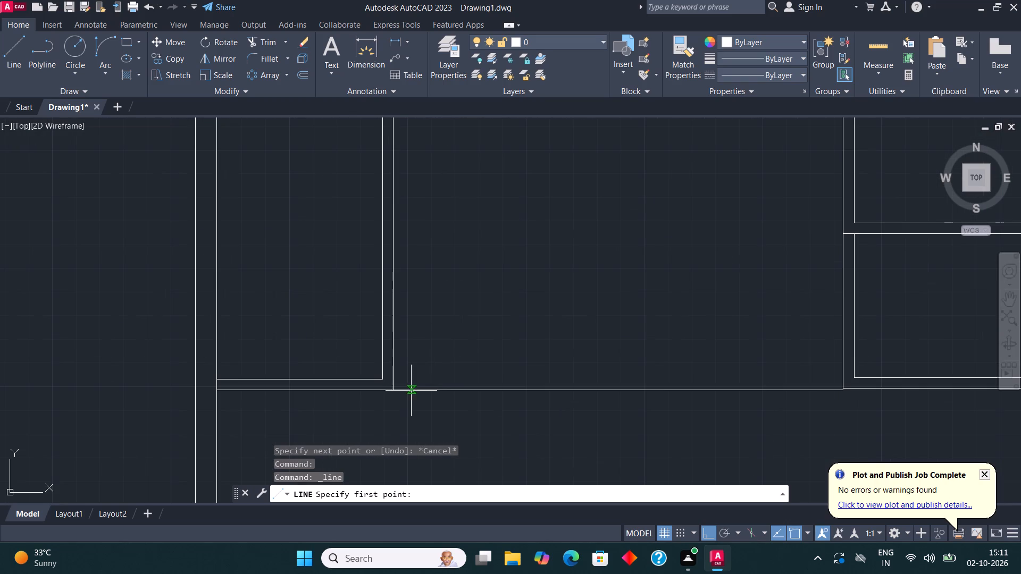
pyautogui.press('Escape')
pyautogui.click(12, 54)
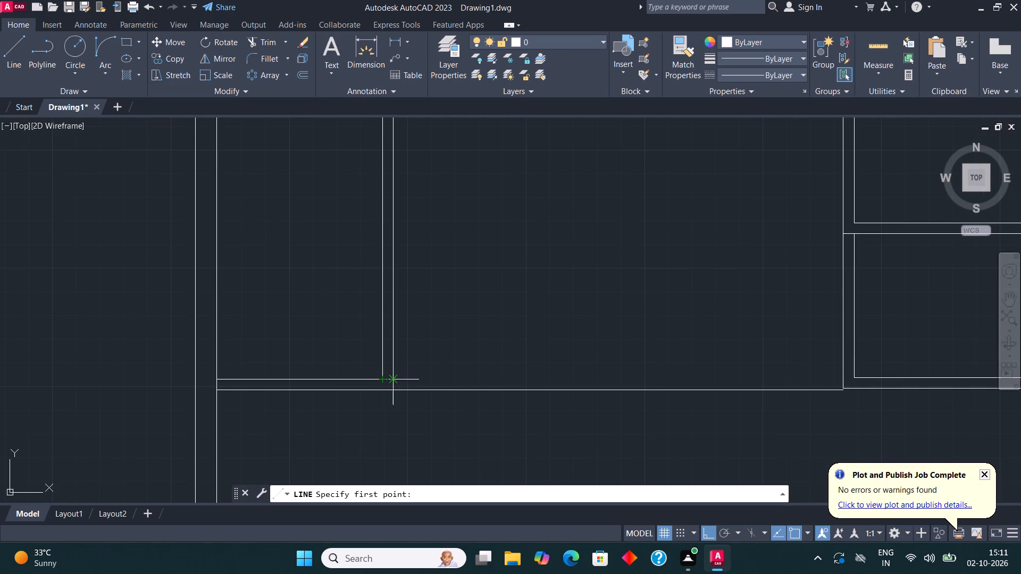
pyautogui.click(395, 382)
pyautogui.click(839, 378)
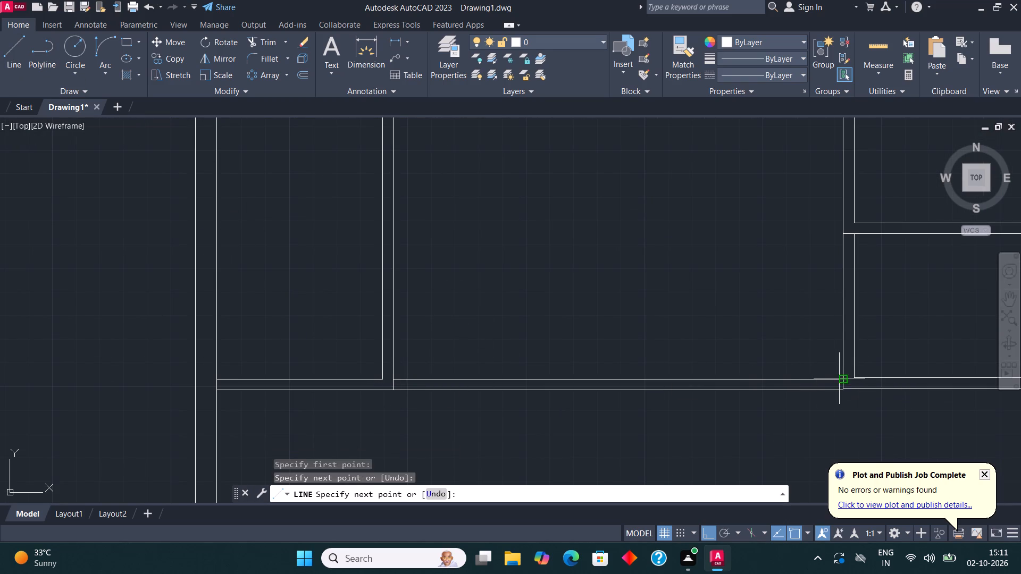
pyautogui.scroll(-2, 645, 320)
pyautogui.press('Escape')
# Extend both faces of the left upper partition down to the inner bottom wall with two vertical lines.
pyautogui.click(21, 52)
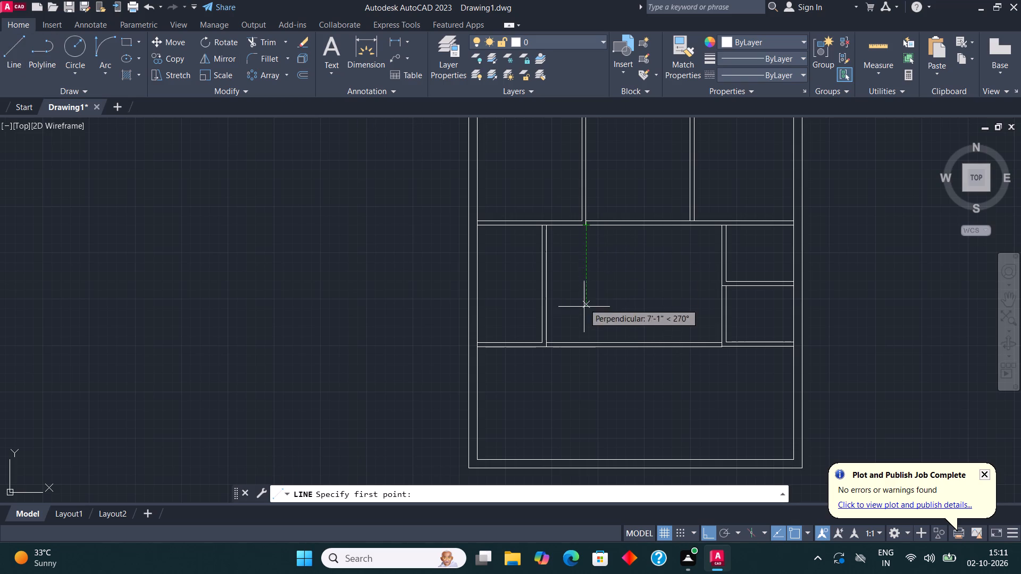
pyautogui.click(584, 227)
pyautogui.click(590, 458)
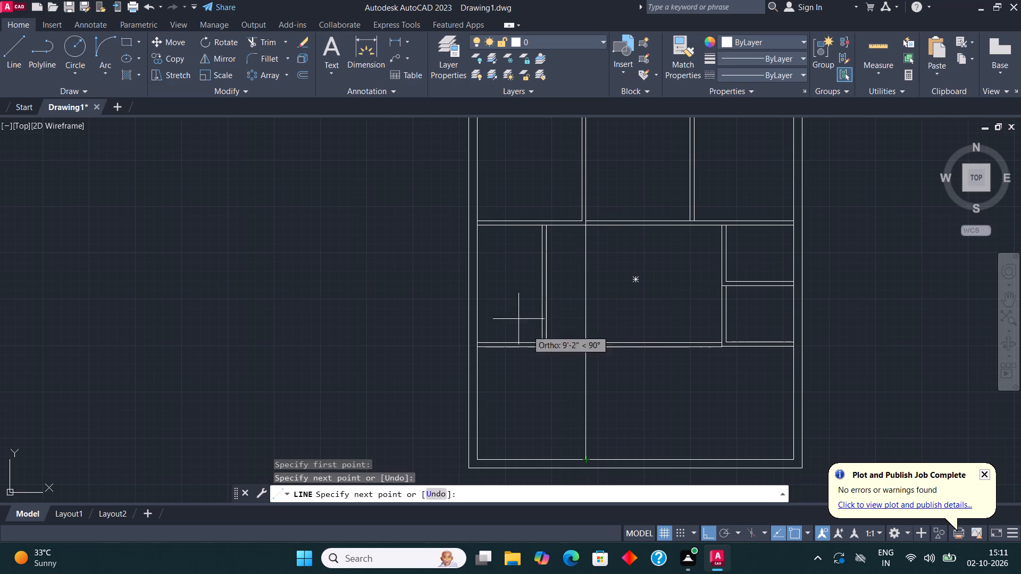
pyautogui.click(19, 49)
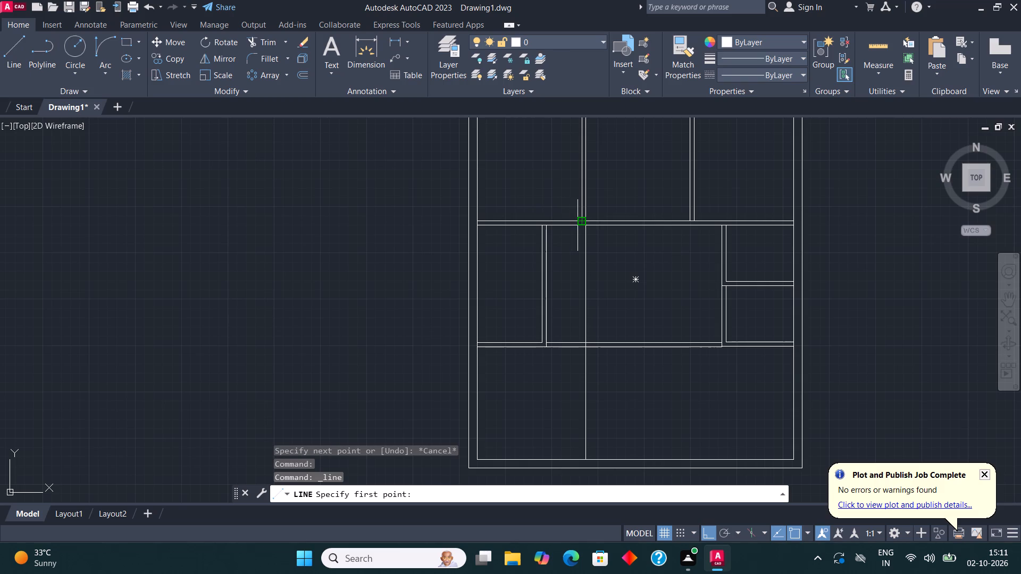
pyautogui.click(580, 215)
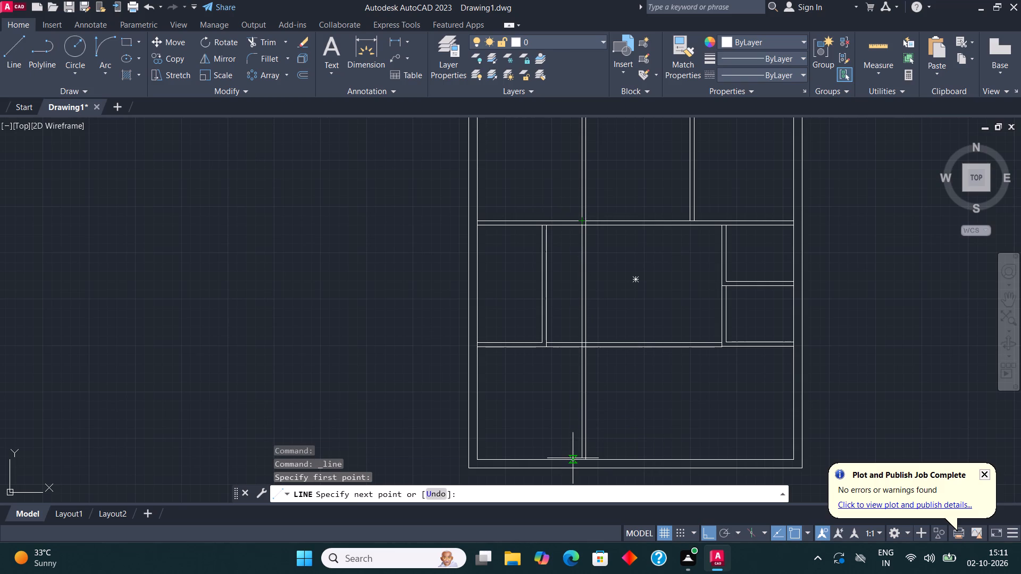
pyautogui.click(583, 458)
pyautogui.press('Escape')
# Draw a vertical line from the bottom of the right upper partition's left face down to the inner bottom wall.
pyautogui.scroll(-2, 548, 394)
pyautogui.moveTo(647, 386); pyautogui.dragTo(604, 383, button='middle')
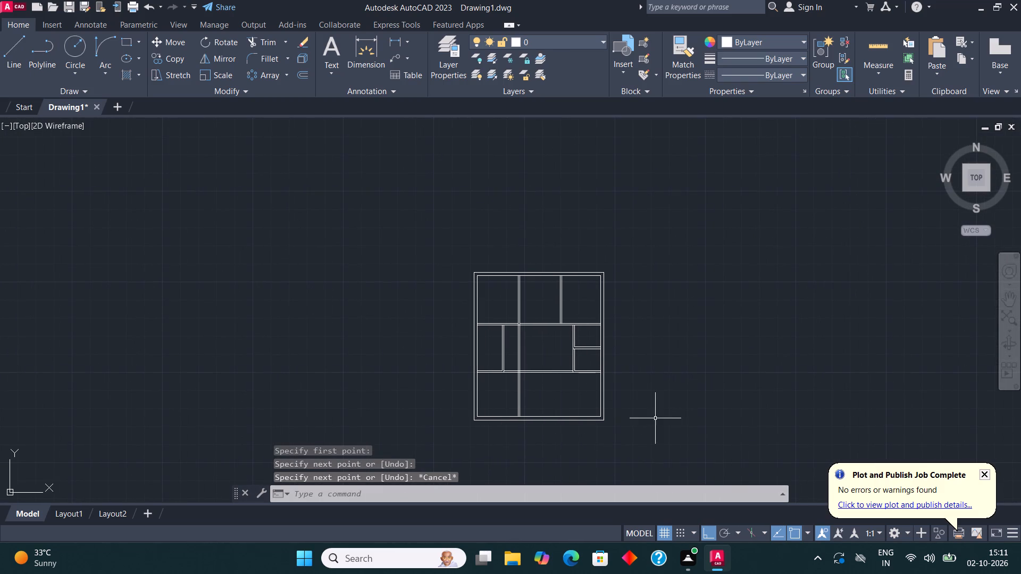
pyautogui.click(10, 50)
pyautogui.scroll(3, 563, 326)
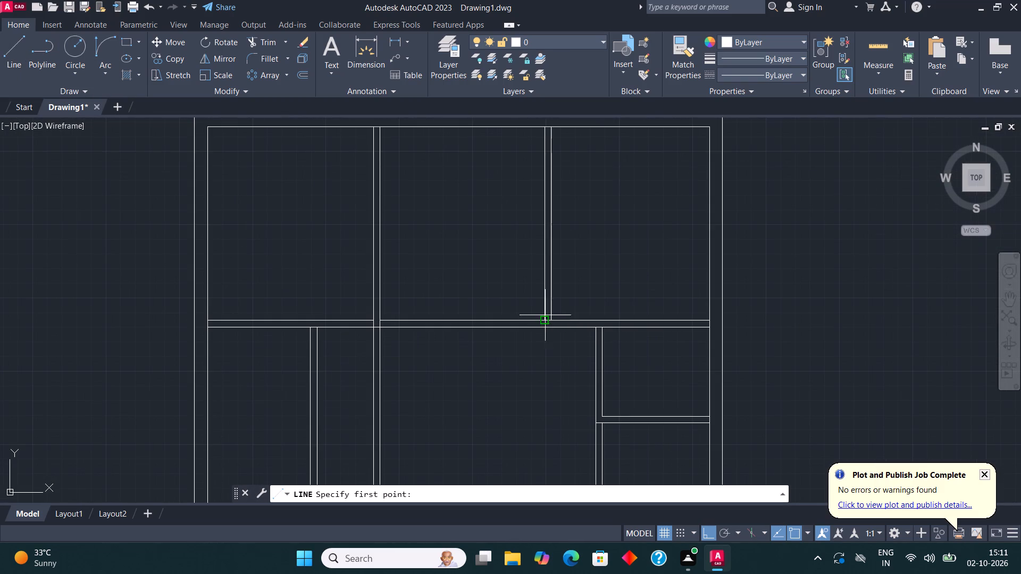
pyautogui.click(545, 319)
pyautogui.scroll(-2, 565, 289)
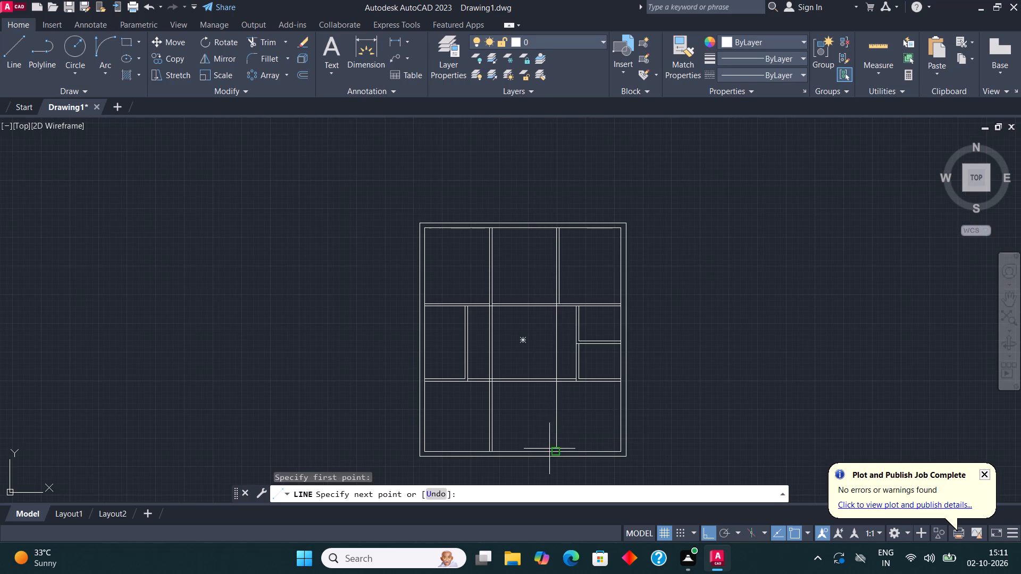
pyautogui.scroll(2, 553, 459)
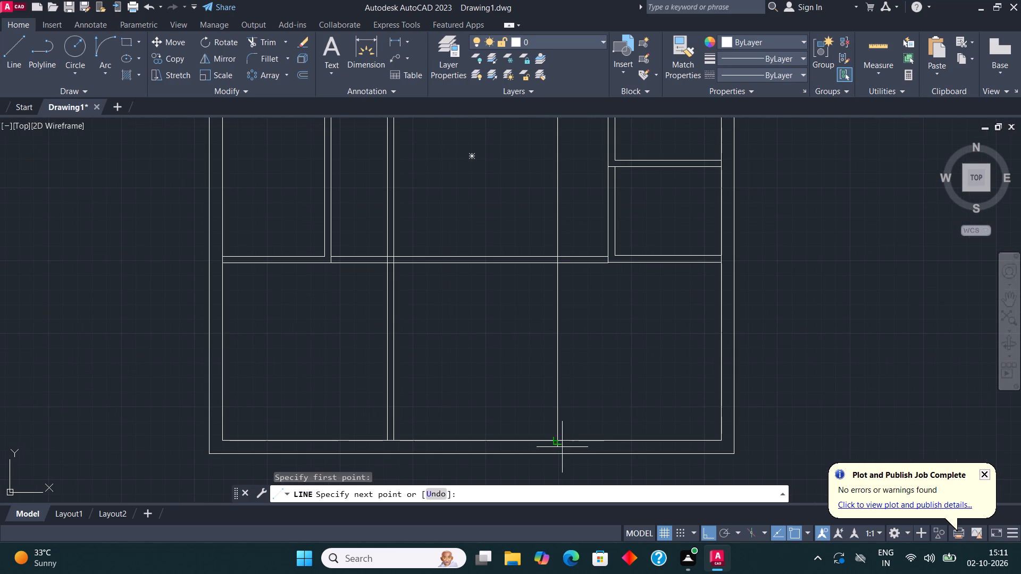
pyautogui.click(554, 441)
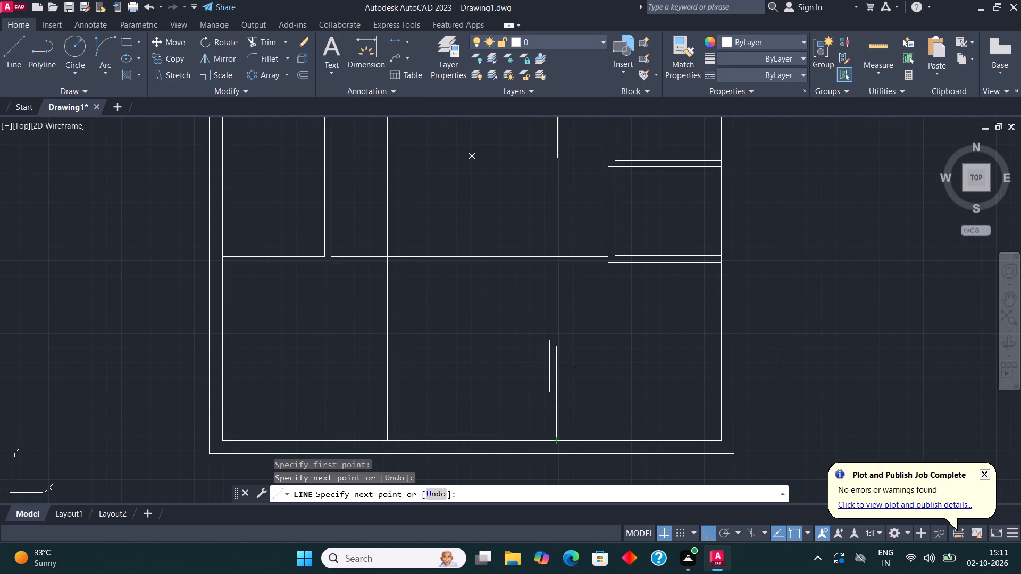
pyautogui.hotkey('ctrl', 'z')
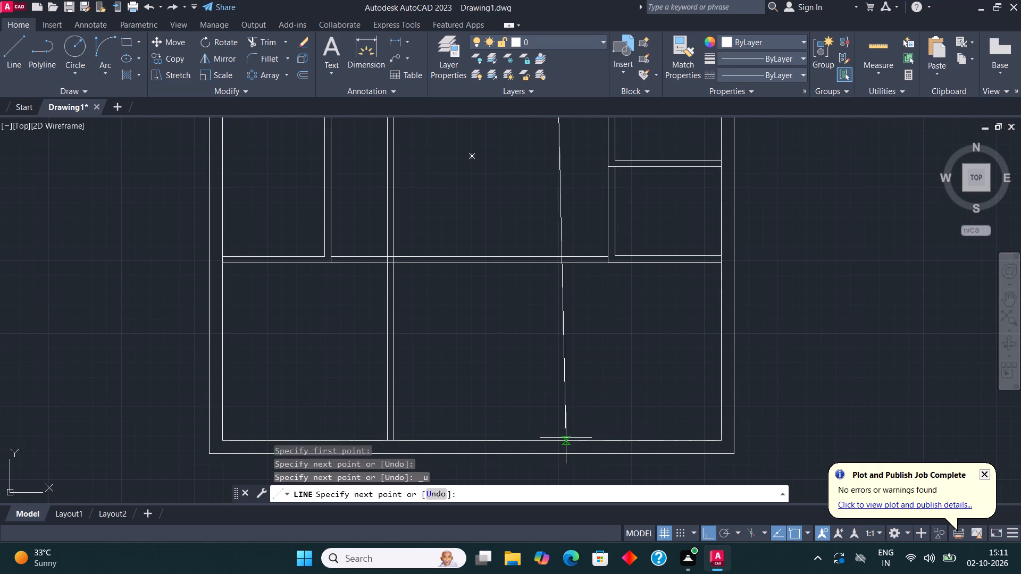
pyautogui.click(559, 441)
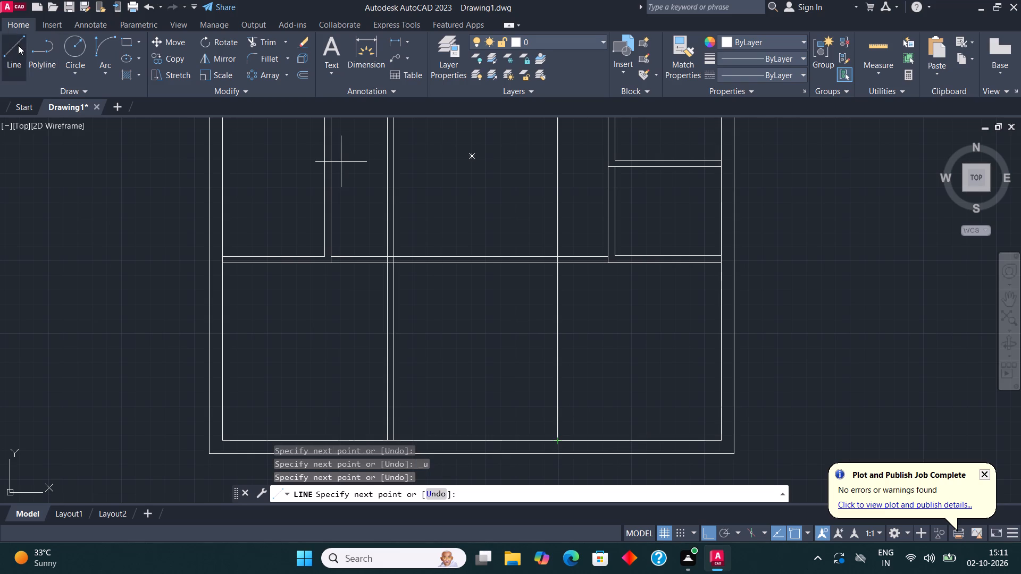
# Draw a vertical line from the bottom of the right upper partition's right face down to the inner bottom wall.
pyautogui.click(18, 45)
pyautogui.moveTo(632, 263); pyautogui.dragTo(592, 449, button='middle')
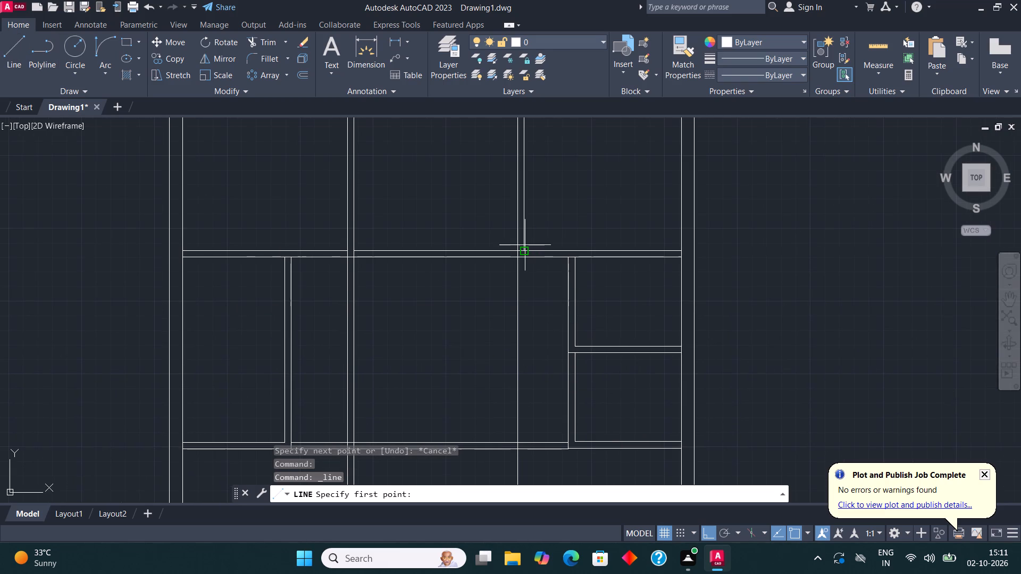
pyautogui.click(524, 248)
pyautogui.scroll(-2, 607, 147)
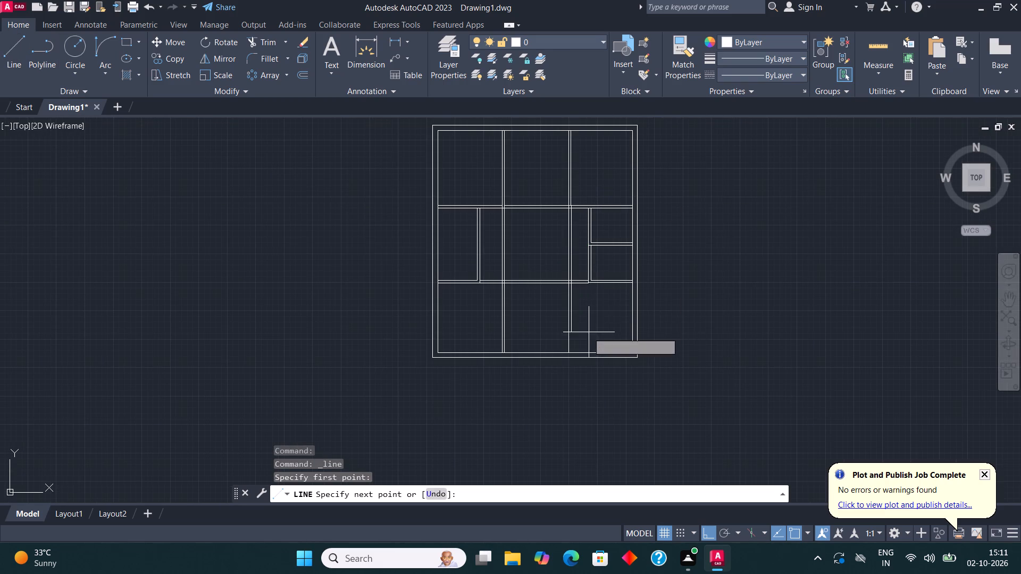
pyautogui.scroll(2, 585, 335)
pyautogui.click(546, 377)
pyautogui.press('Escape')
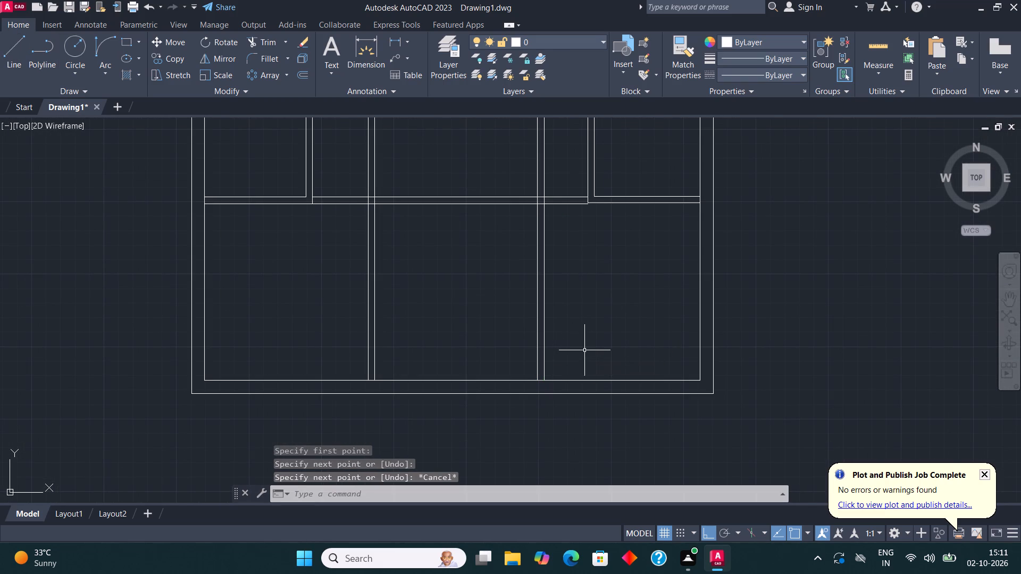
# Insert the Door - Imperial block from the architectural tool palette into the empty space to the right of the floor plan.
pyautogui.moveTo(627, 280); pyautogui.dragTo(687, 318, button='middle')
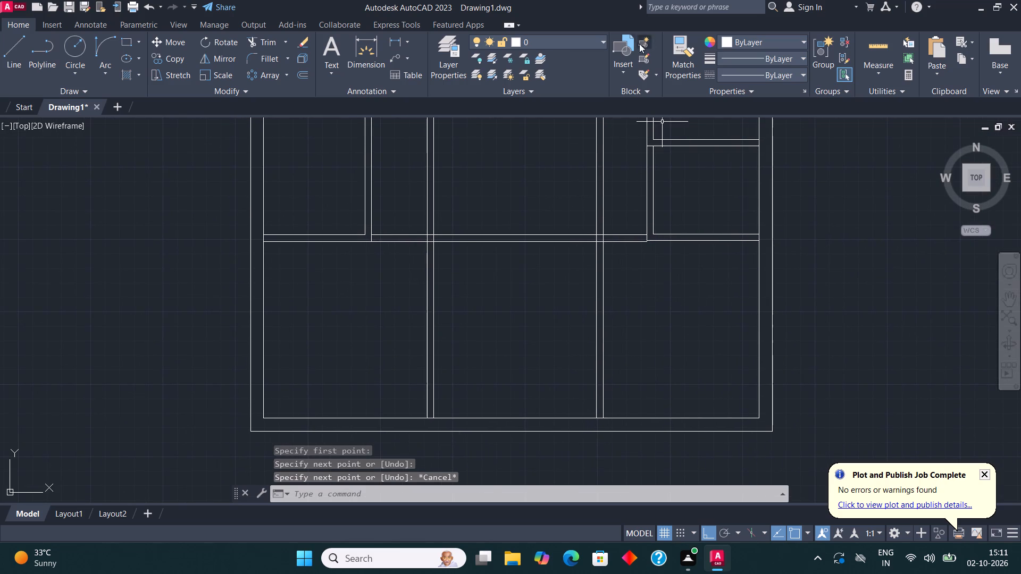
pyautogui.scroll(-1, 533, 242)
pyautogui.moveTo(561, 241); pyautogui.dragTo(518, 292, button='middle')
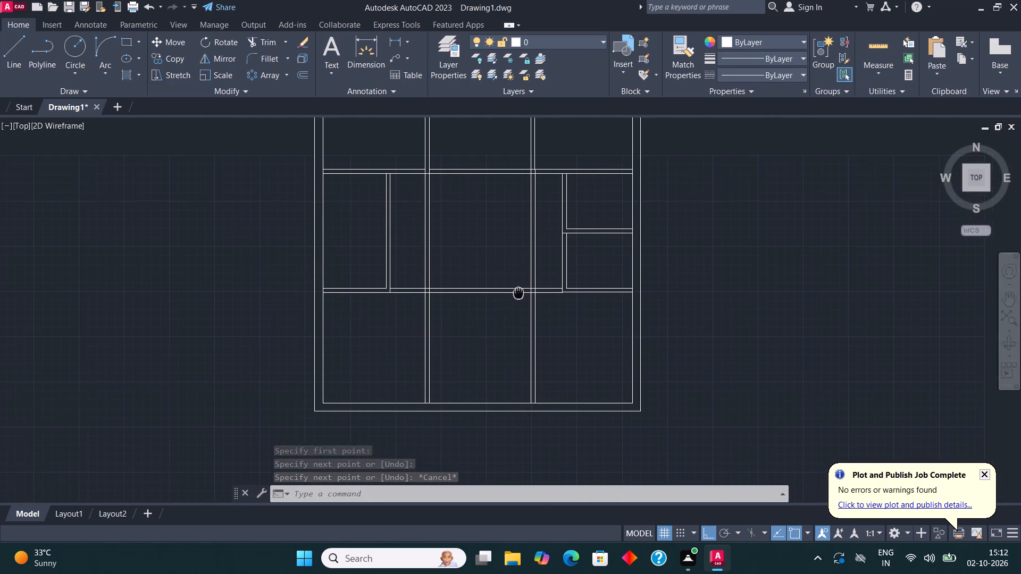
pyautogui.moveTo(518, 292); pyautogui.dragTo(515, 293, button='middle')
pyautogui.moveTo(543, 255); pyautogui.dragTo(551, 290, button='middle')
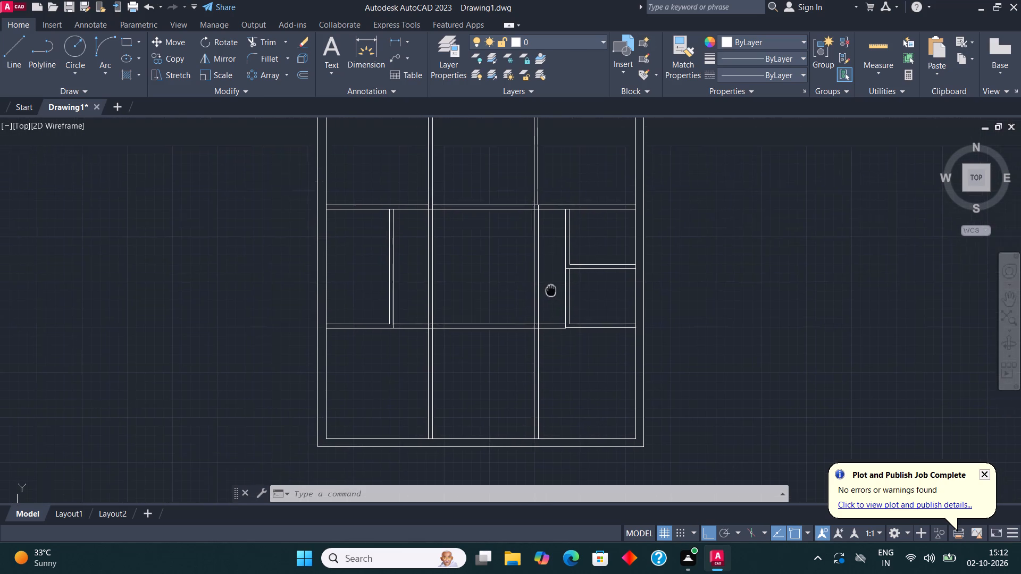
pyautogui.moveTo(551, 290); pyautogui.dragTo(503, 346, button='middle')
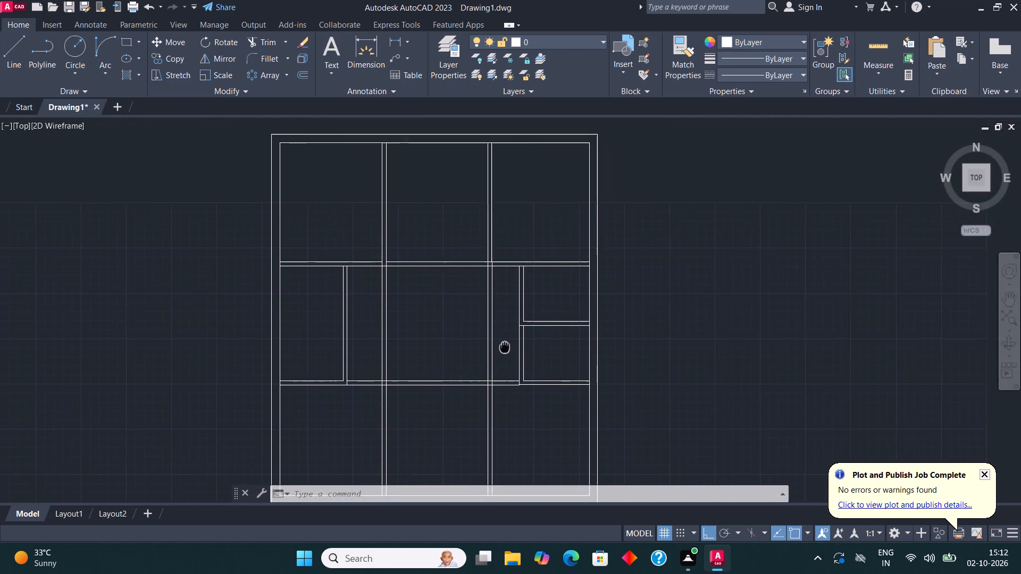
pyautogui.moveTo(503, 346); pyautogui.dragTo(421, 341, button='middle')
pyautogui.write('TOOL')
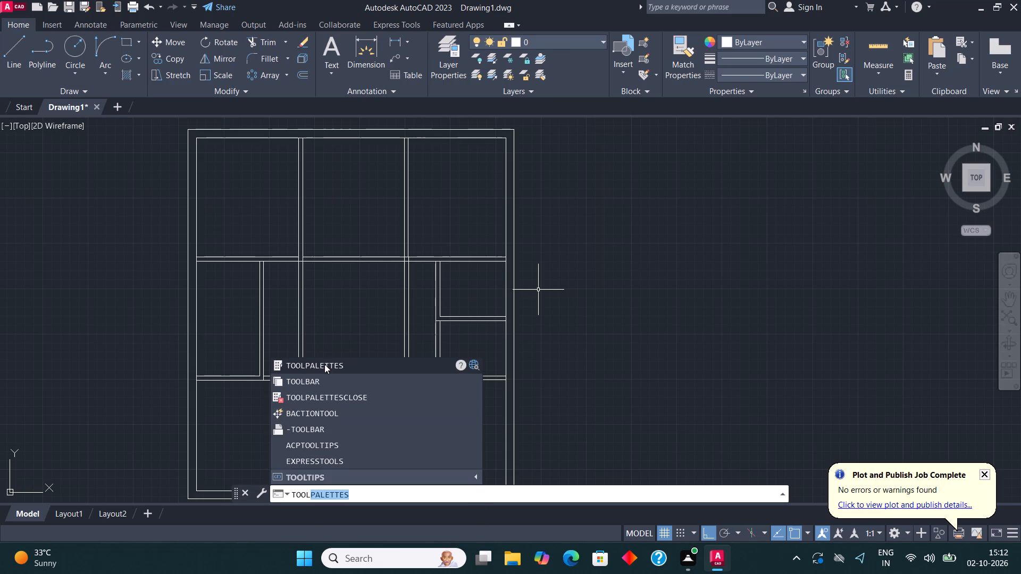
pyautogui.click(325, 364)
pyautogui.click(575, 113)
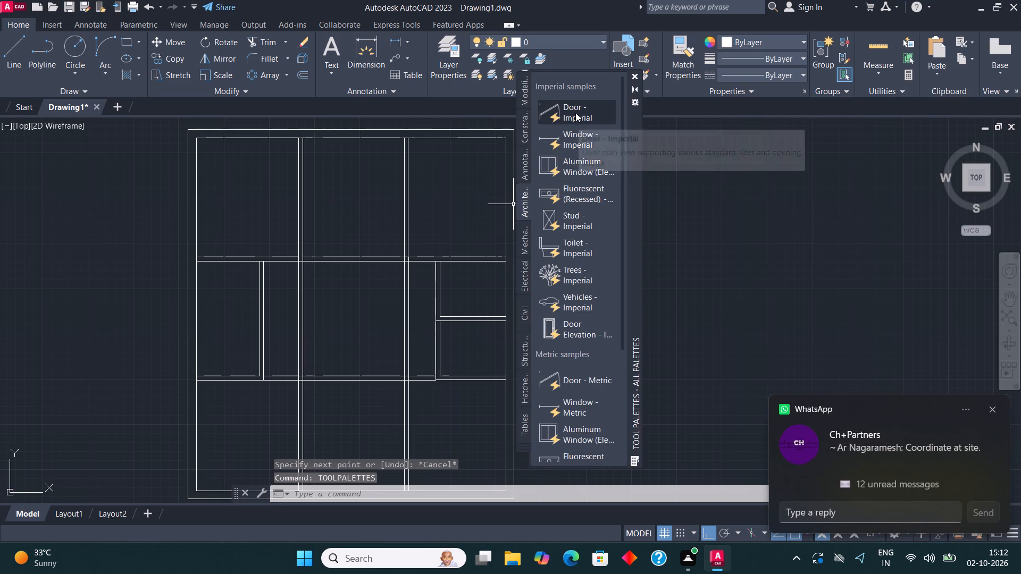
pyautogui.click(707, 278)
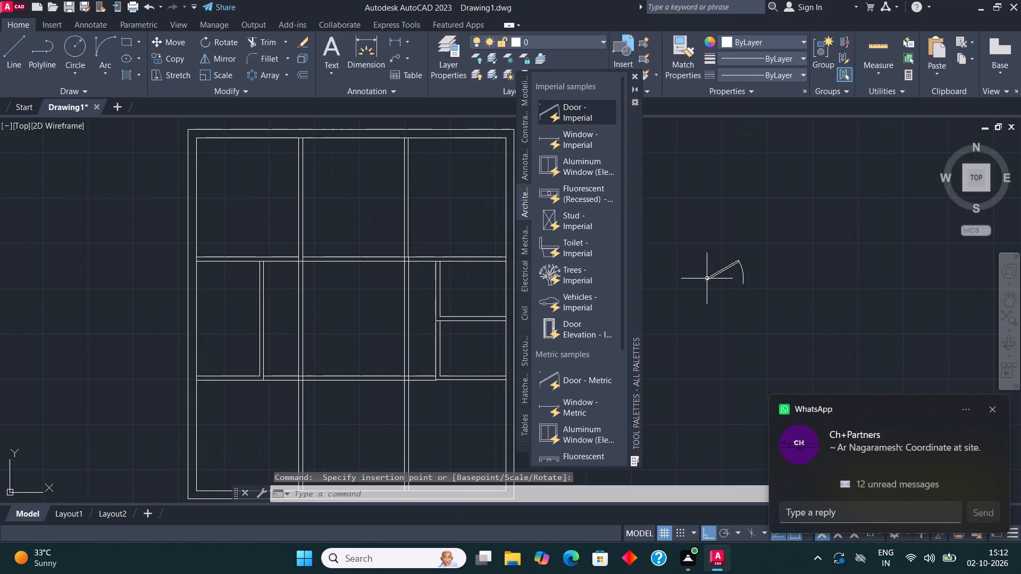
# Insert the Toilet - Imperial block just above the door block and close the tool palettes.
pyautogui.click(576, 249)
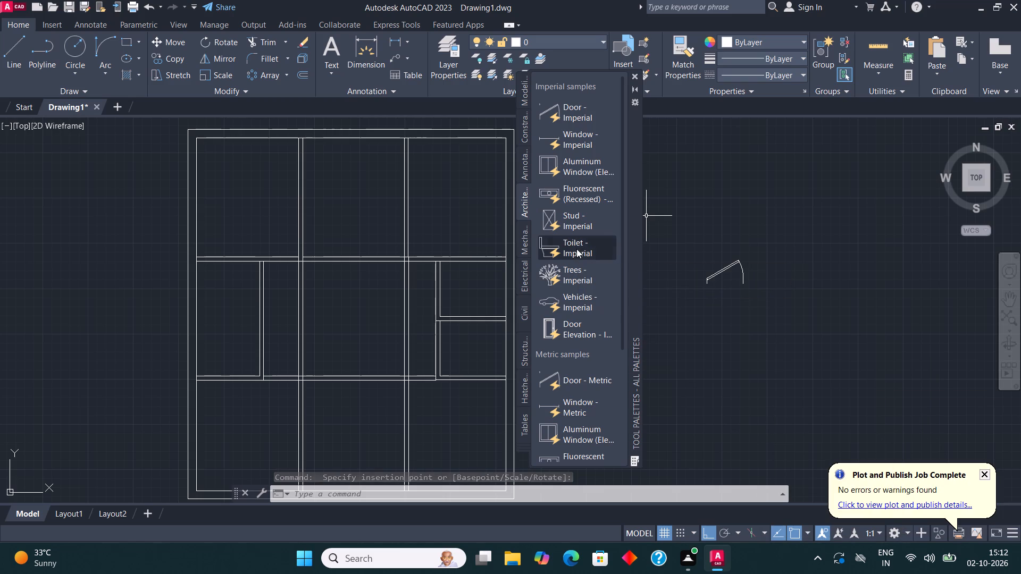
pyautogui.click(698, 219)
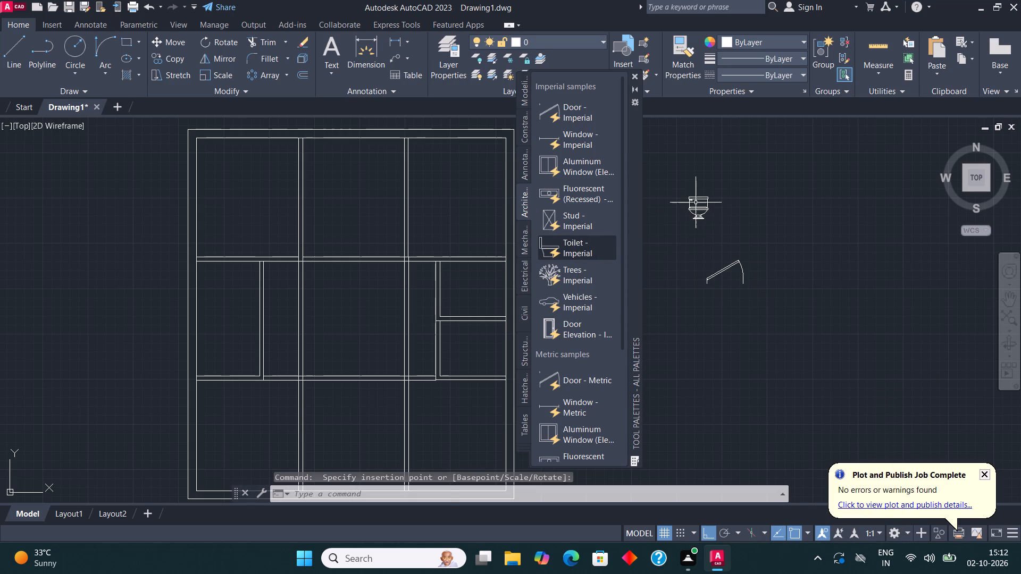
pyautogui.click(635, 70)
pyautogui.click(635, 76)
# Set the door block's opening angle to Open 90º.
pyautogui.moveTo(725, 213); pyautogui.dragTo(683, 214, button='middle')
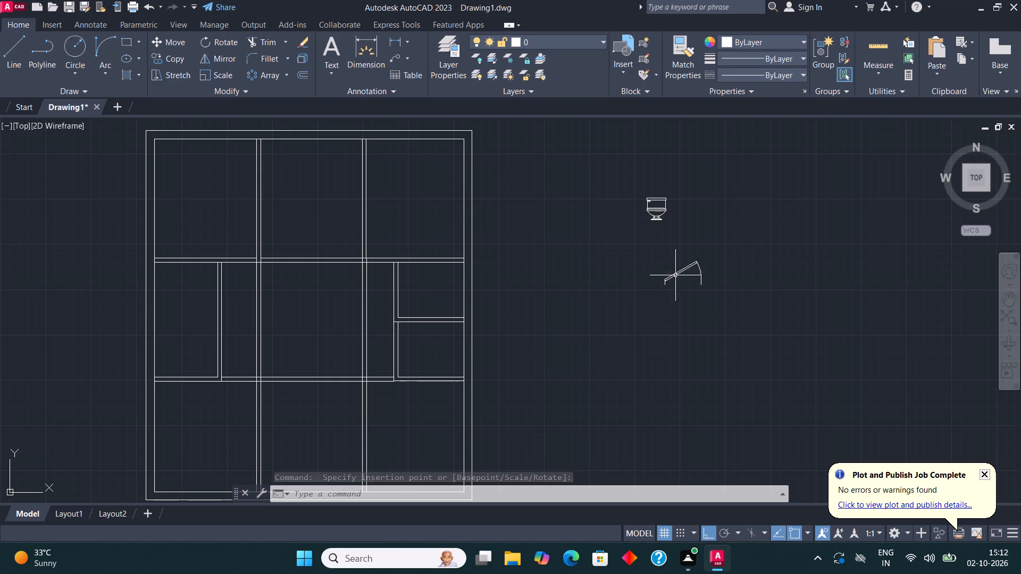
pyautogui.click(674, 275)
pyautogui.click(662, 267)
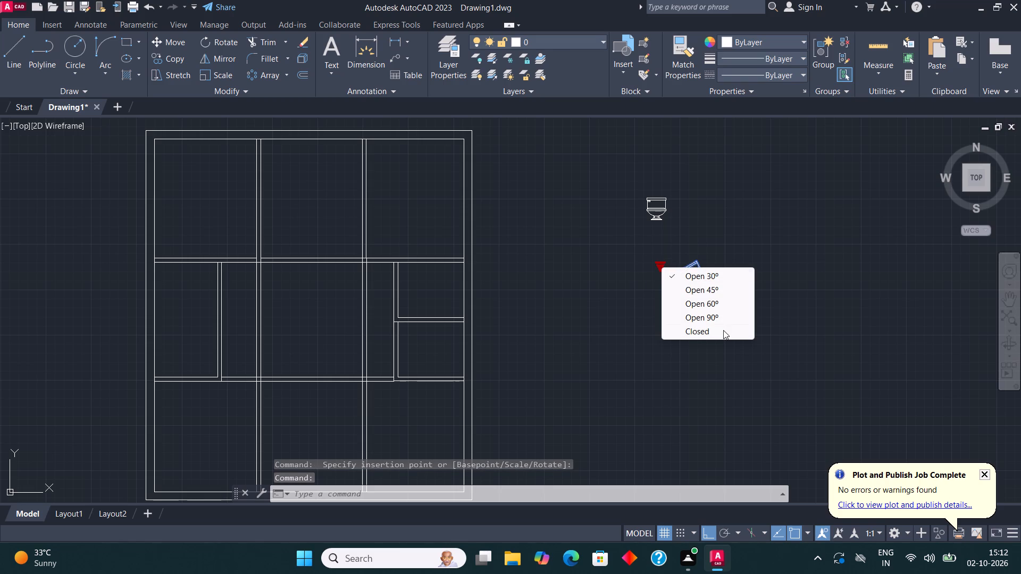
pyautogui.click(725, 319)
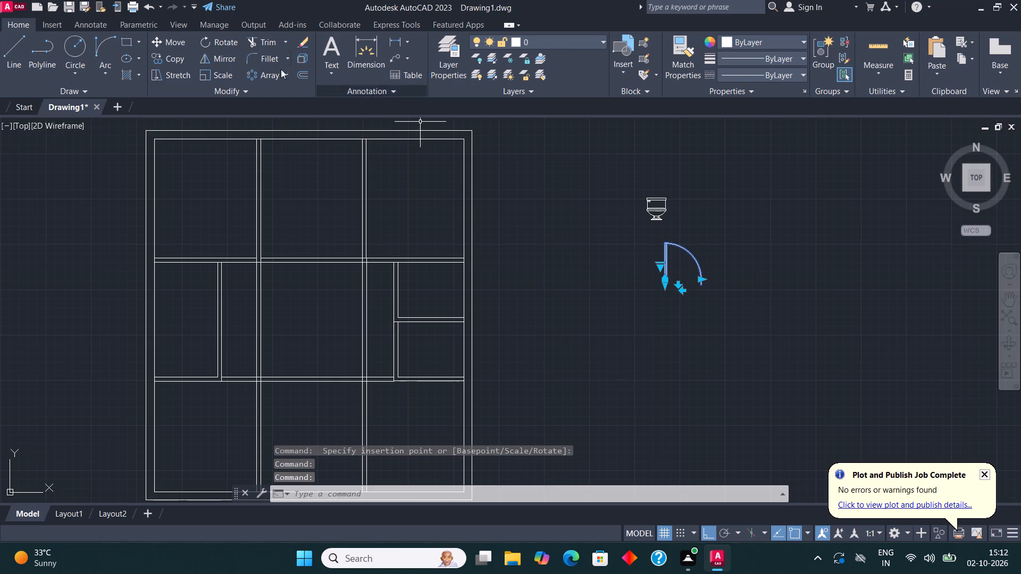
# Mirror the door about a vertical line just to its right, keeping the source door.
pyautogui.click(213, 61)
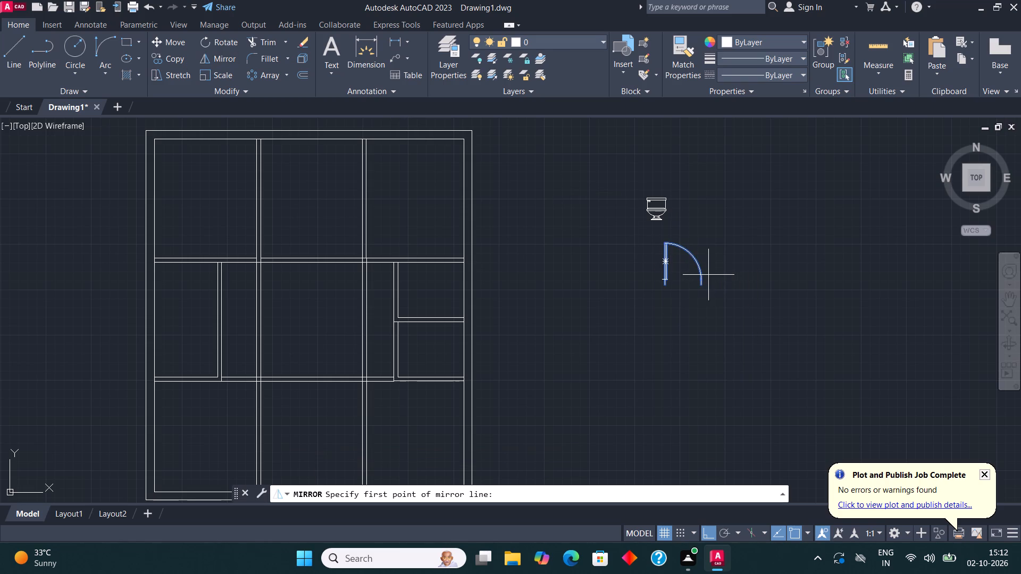
pyautogui.click(715, 280)
pyautogui.click(708, 308)
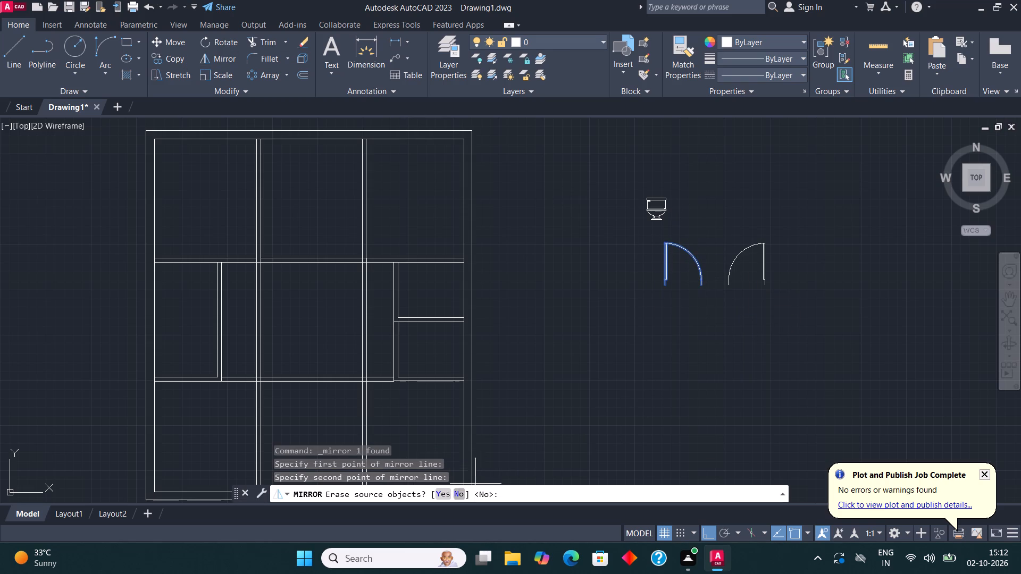
pyautogui.click(462, 492)
# Mirror both doors about a horizontal line just below them, keeping the source doors.
pyautogui.click(760, 310)
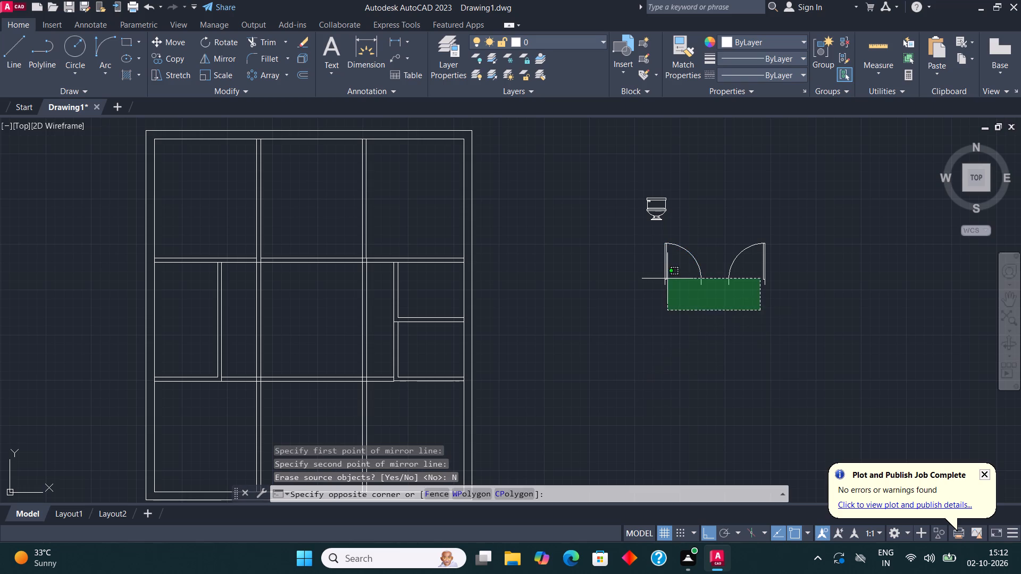
pyautogui.click(667, 278)
pyautogui.click(224, 58)
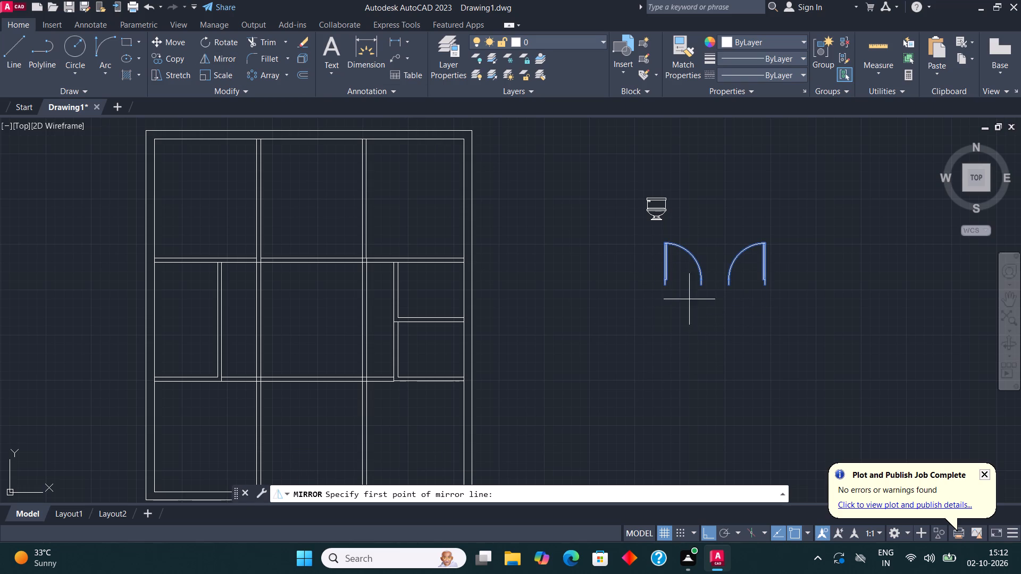
pyautogui.click(716, 303)
pyautogui.click(588, 291)
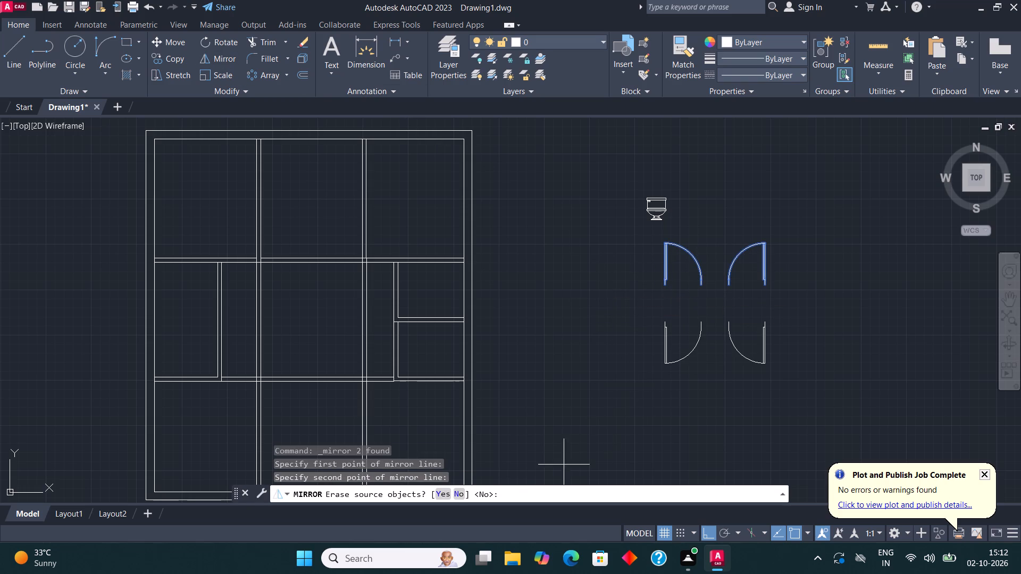
pyautogui.click(456, 489)
# Copy the upper-left door of the group horizontally into the space between the door group and the floor plan.
pyautogui.click(667, 266)
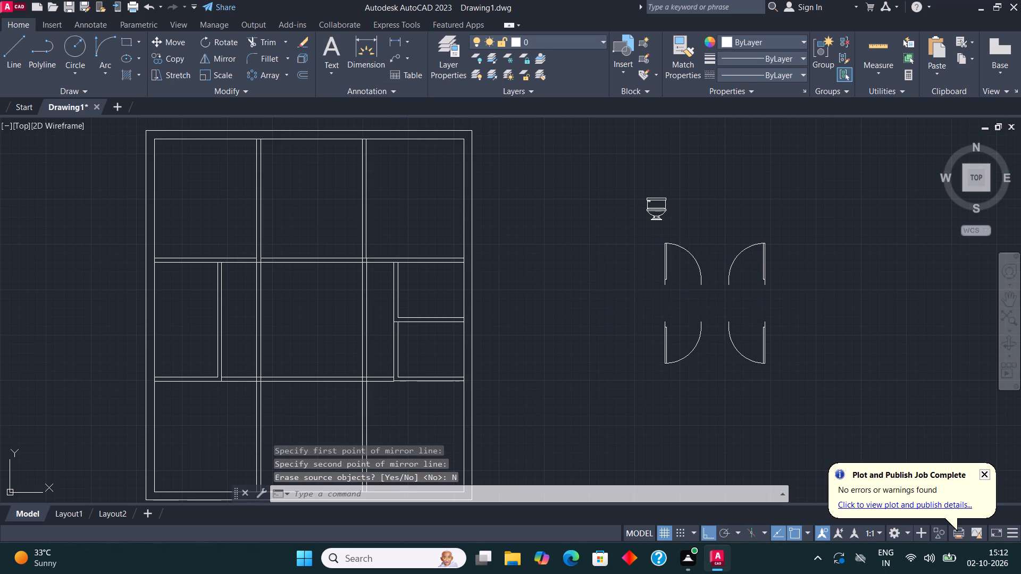
pyautogui.click(175, 55)
pyautogui.click(699, 280)
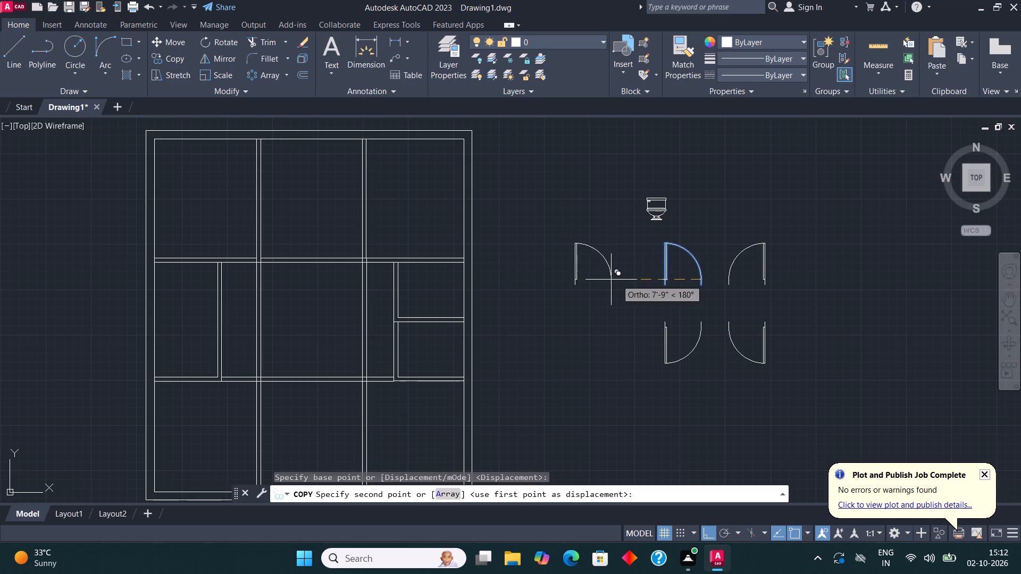
pyautogui.click(579, 285)
pyautogui.press('Escape')
# Rotate the copied door 90° counter-clockwise so that its leaf lies horizontal.
pyautogui.click(543, 260)
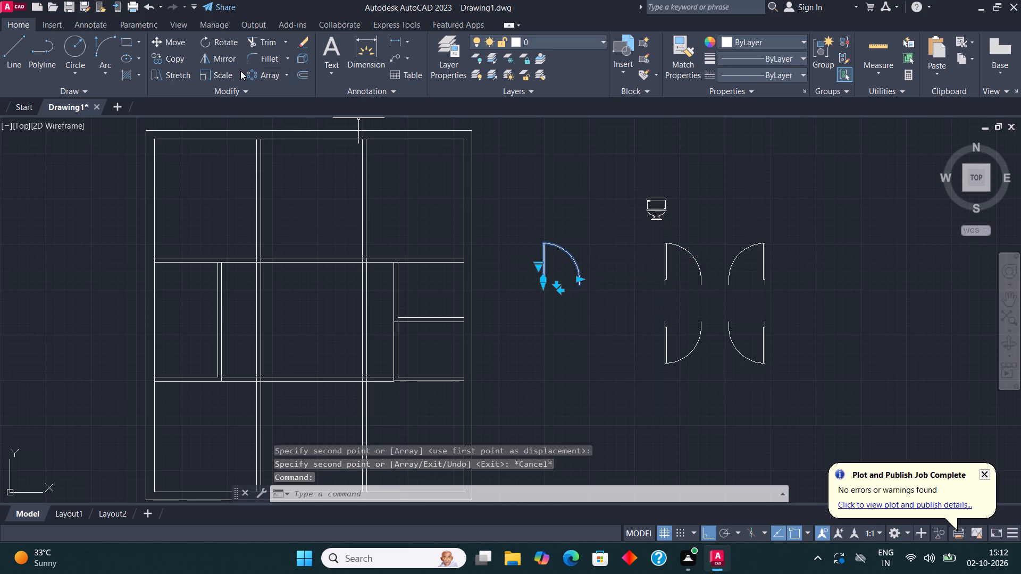
pyautogui.click(230, 43)
pyautogui.click(565, 268)
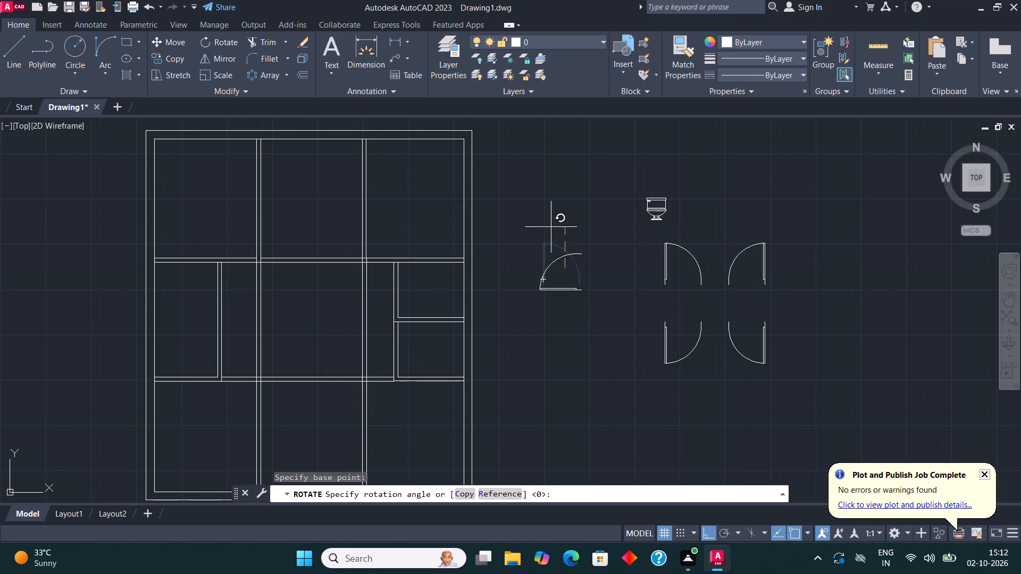
pyautogui.click(551, 227)
# Mirror the rotated door about a horizontal line just above it, keeping the source door.
pyautogui.click(554, 260)
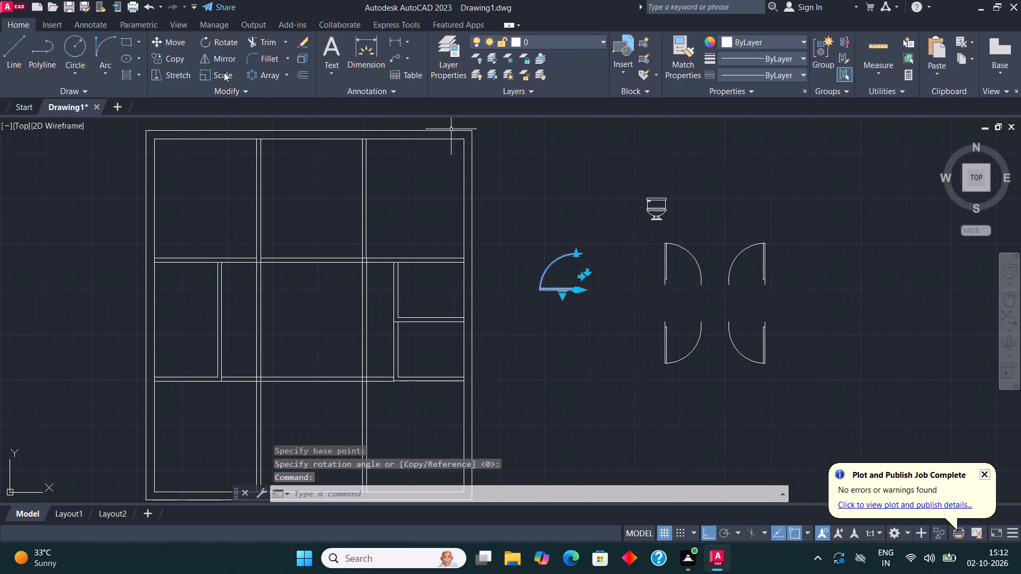
pyautogui.click(227, 57)
pyautogui.click(566, 234)
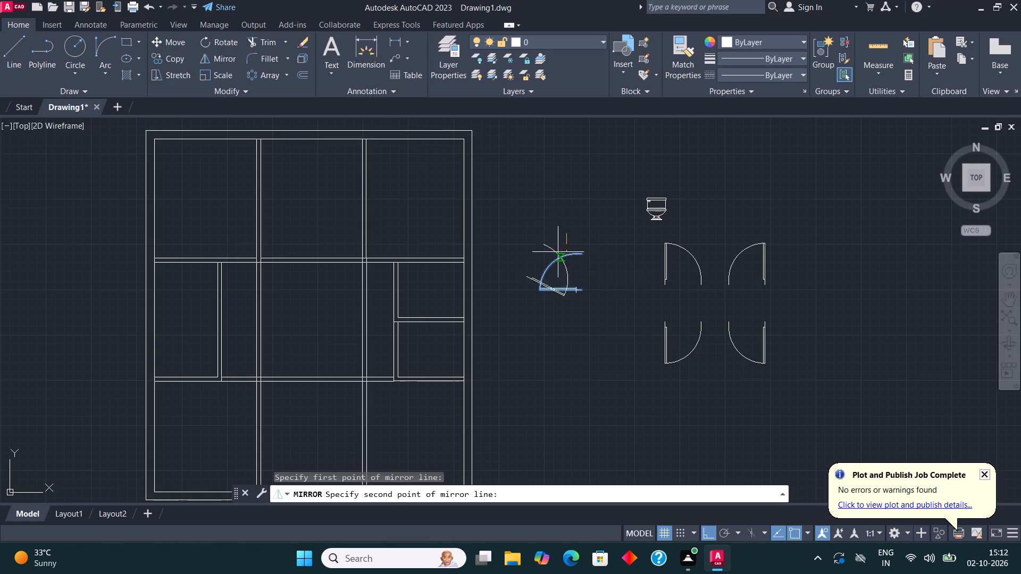
pyautogui.click(521, 235)
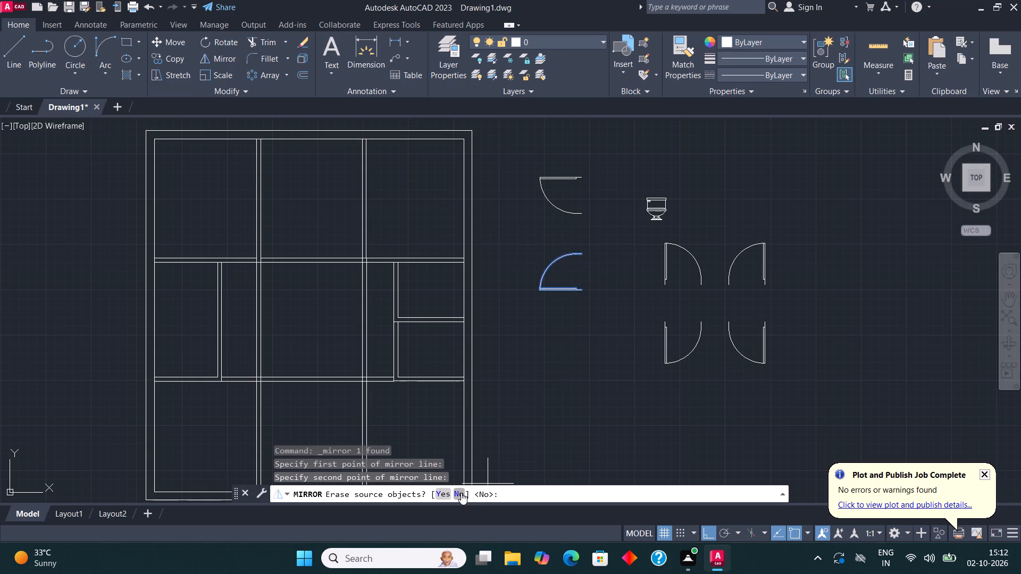
pyautogui.click(461, 493)
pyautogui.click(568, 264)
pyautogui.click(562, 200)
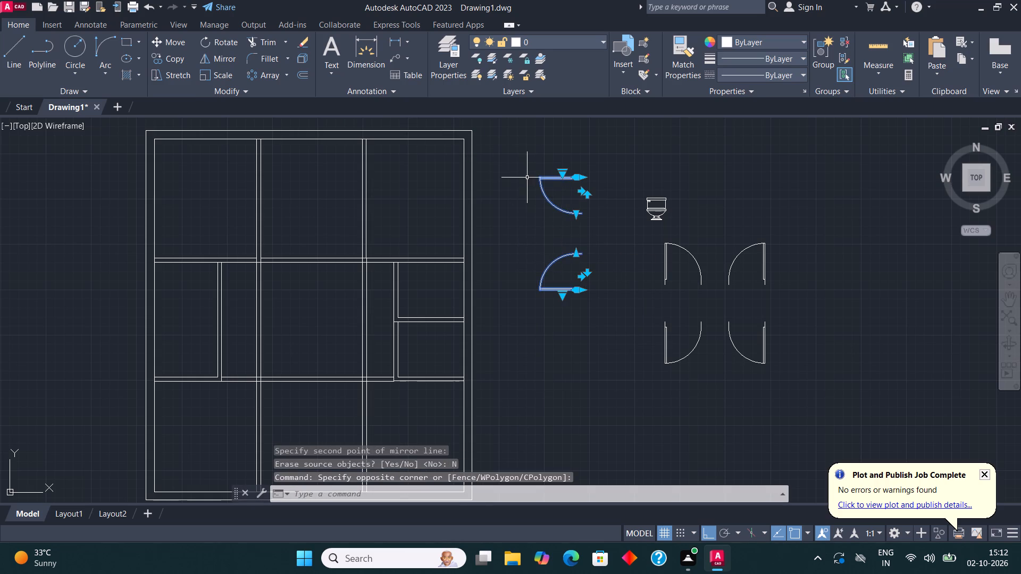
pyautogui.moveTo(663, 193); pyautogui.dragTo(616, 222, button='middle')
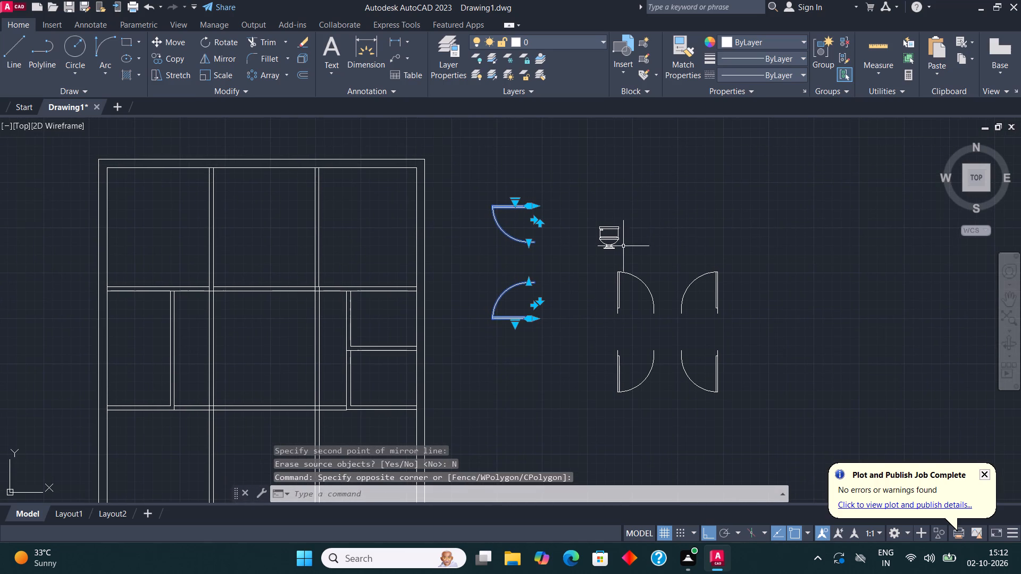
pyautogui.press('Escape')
# Switch the toilet block's view to Elongated (Plan).
pyautogui.click(619, 244)
pyautogui.click(602, 226)
pyautogui.click(593, 255)
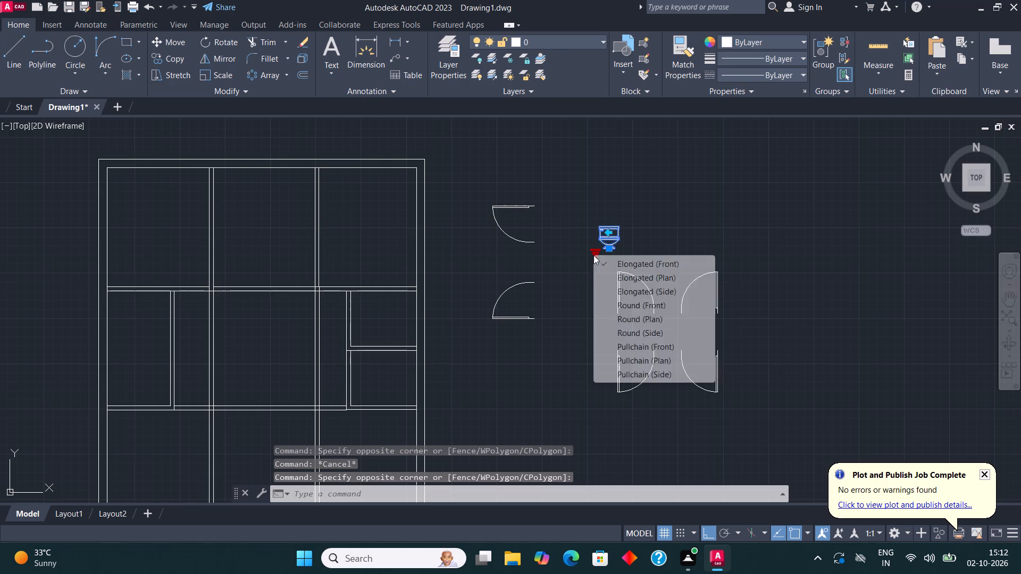
pyautogui.click(653, 276)
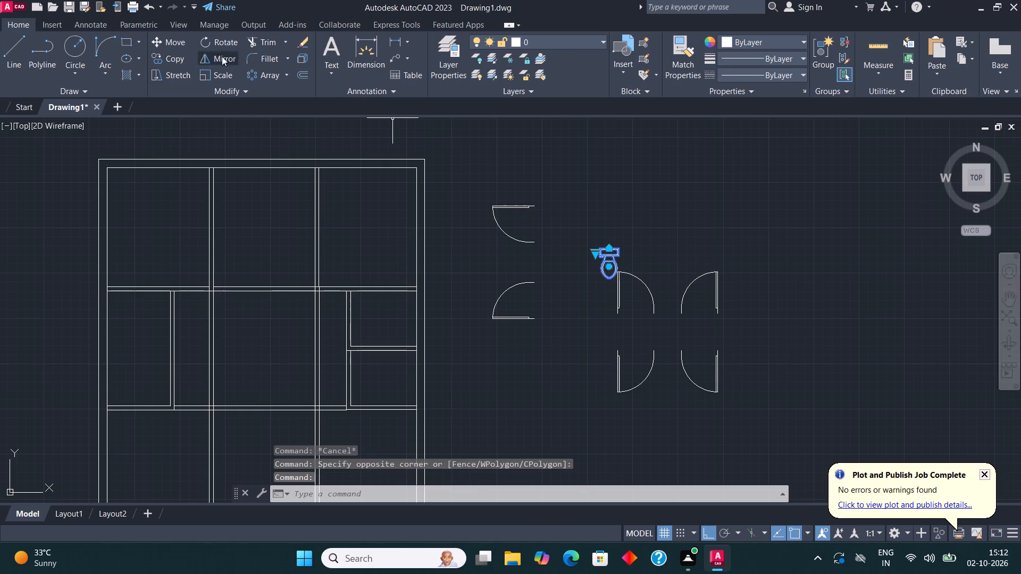
# Move the toilet block to the free space to the right of the four-door group.
pyautogui.click(170, 47)
pyautogui.click(612, 257)
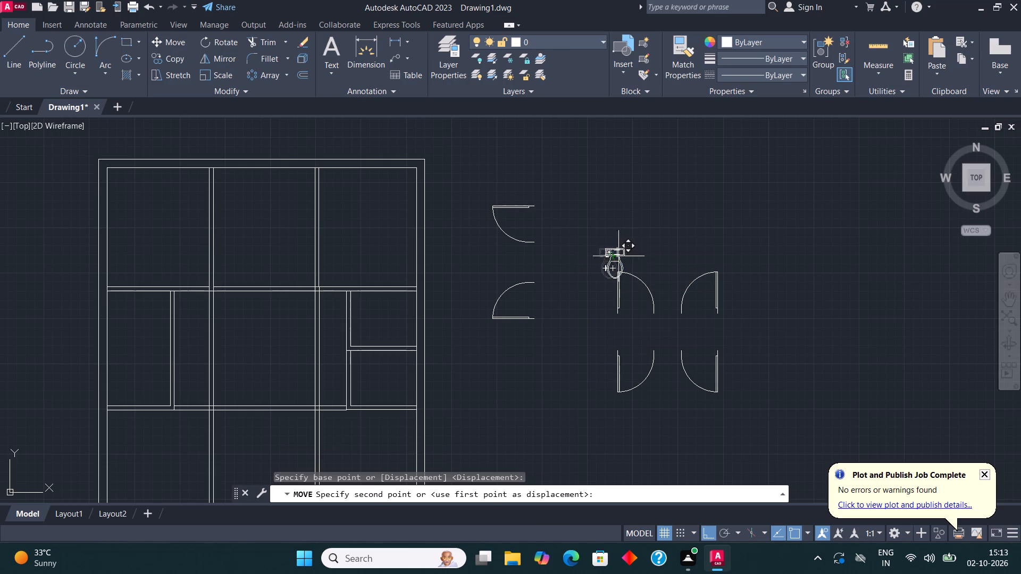
pyautogui.click(798, 239)
pyautogui.press('Escape')
# Mirror the two horizontal-leaf doors about a vertical line just to their right, keeping the source doors.
pyautogui.click(521, 300)
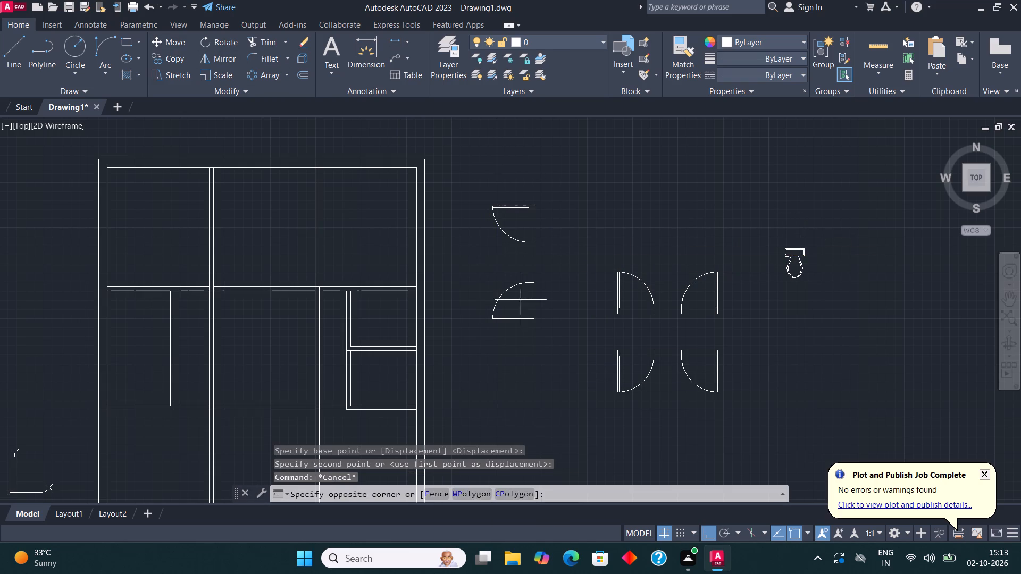
pyautogui.click(486, 235)
pyautogui.click(210, 57)
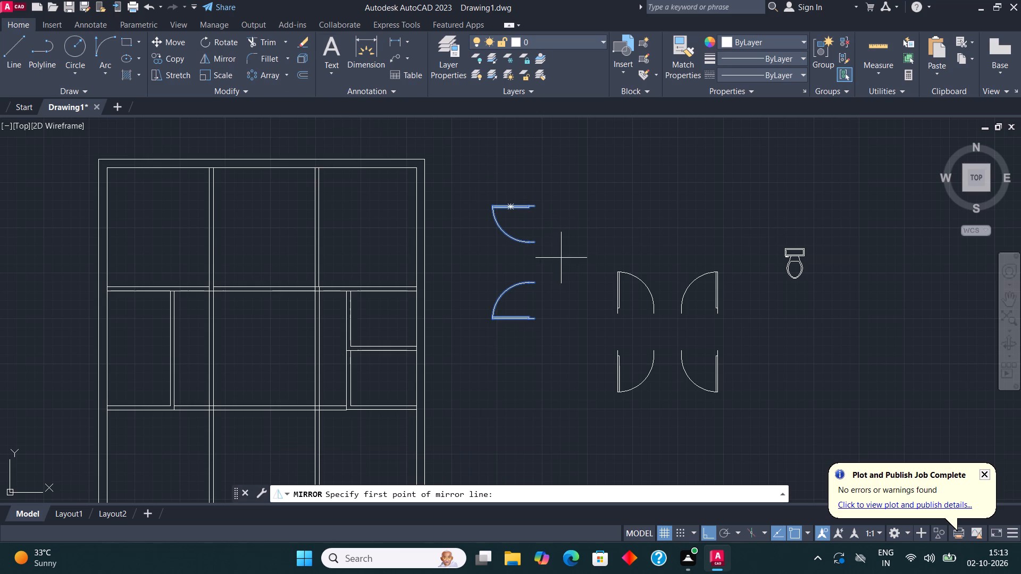
pyautogui.click(550, 264)
pyautogui.click(557, 293)
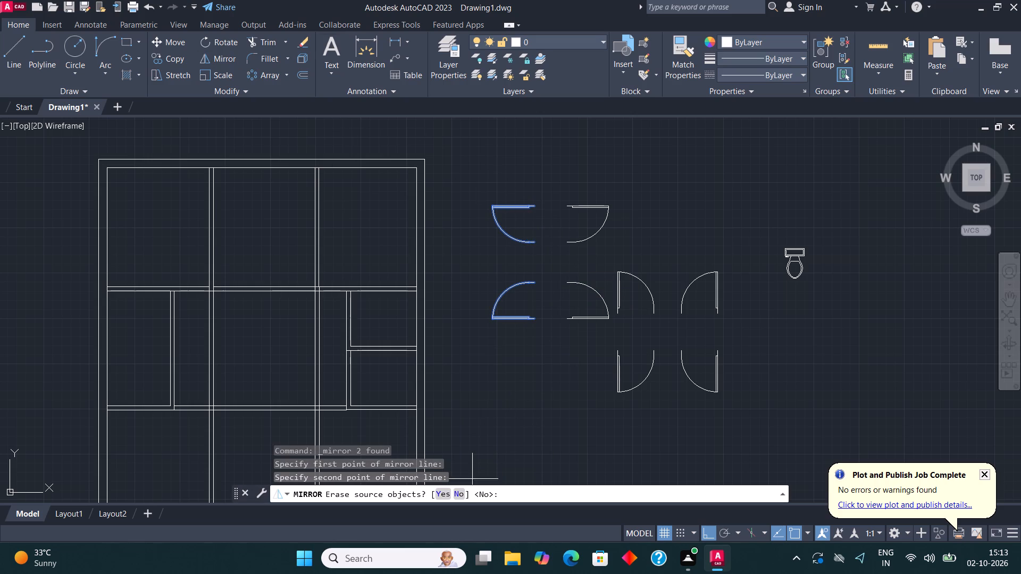
pyautogui.click(462, 495)
# Copy the upper-right door of the four-door group into the upper-left room, with its hinge corner on the bottom wall beside the first vertical partition.
pyautogui.moveTo(565, 353); pyautogui.dragTo(710, 358, button='middle')
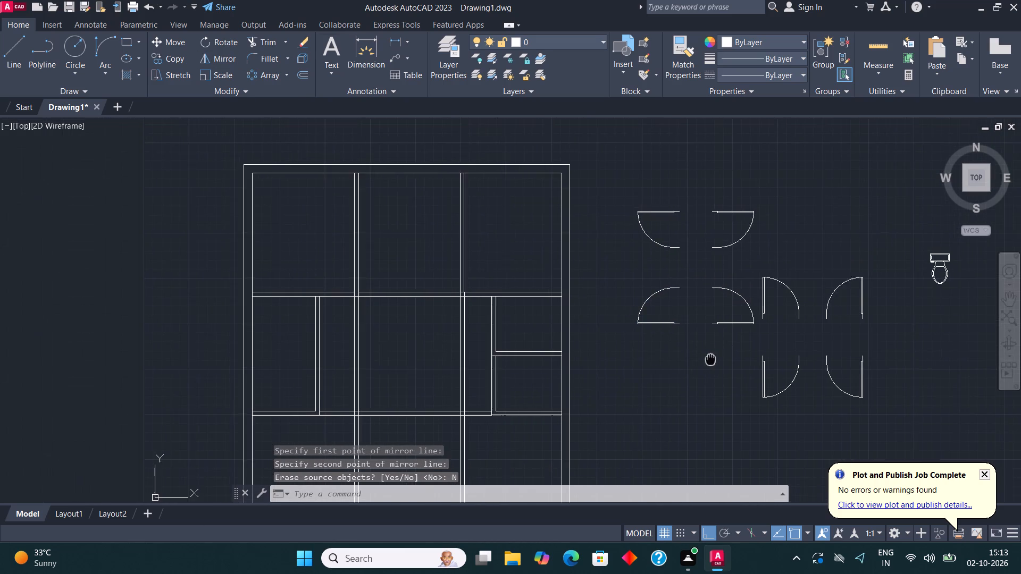
pyautogui.moveTo(710, 358); pyautogui.dragTo(723, 361, button='middle')
pyautogui.scroll(-1, 710, 358)
pyautogui.click(815, 325)
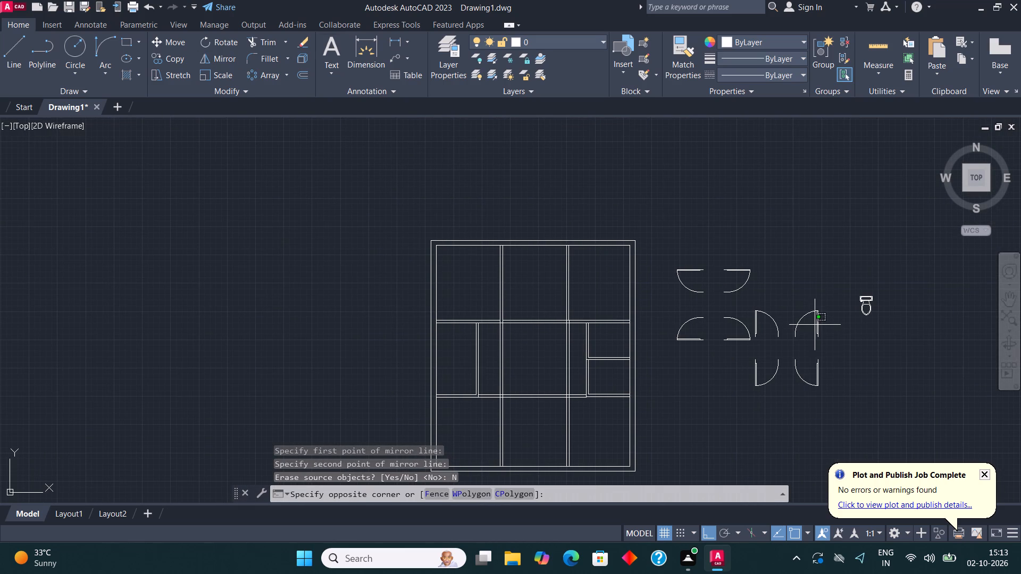
pyautogui.click(809, 263)
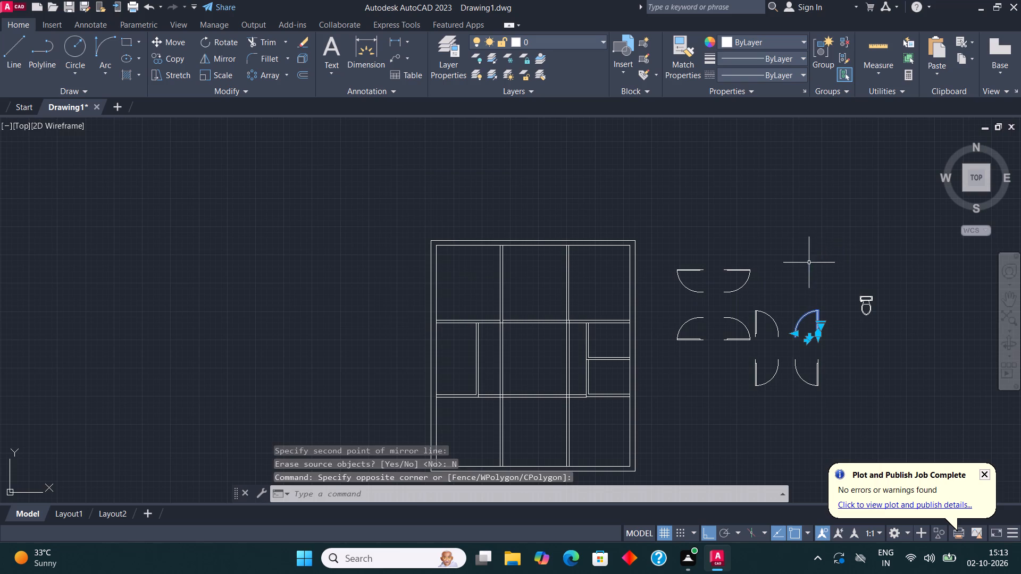
pyautogui.click(172, 56)
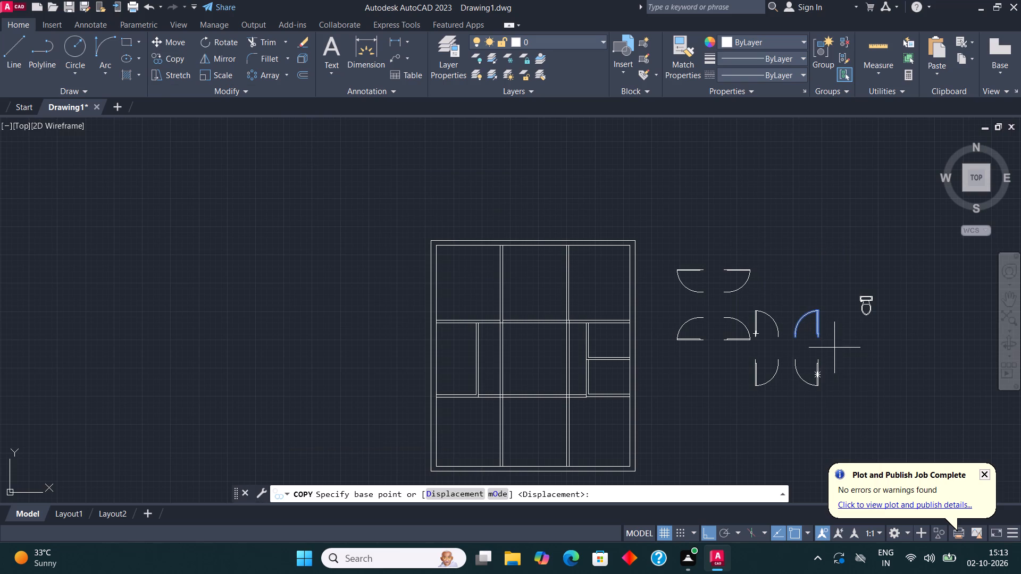
pyautogui.click(817, 339)
pyautogui.scroll(-1, 831, 346)
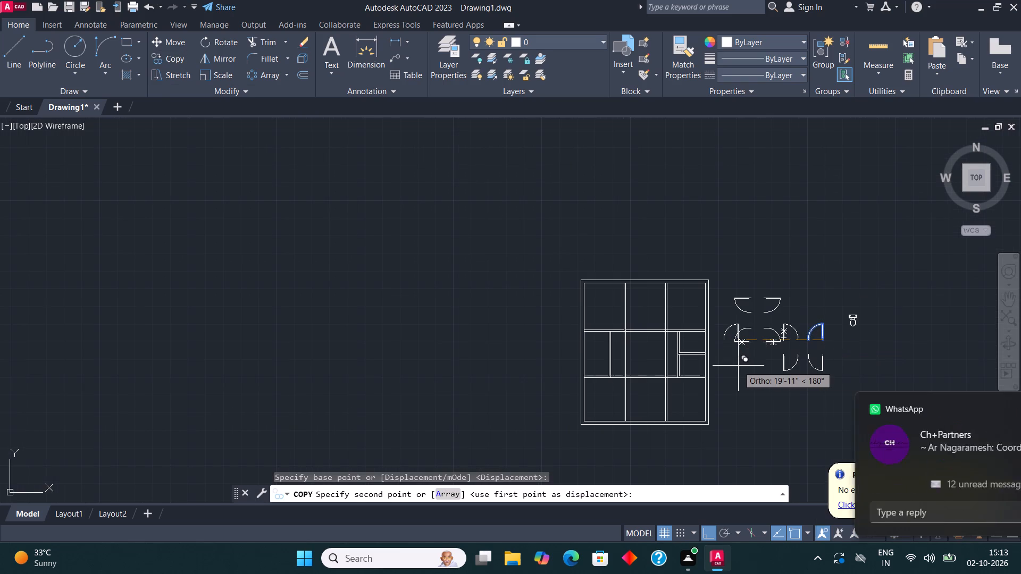
pyautogui.press('F8')
pyautogui.scroll(4, 620, 330)
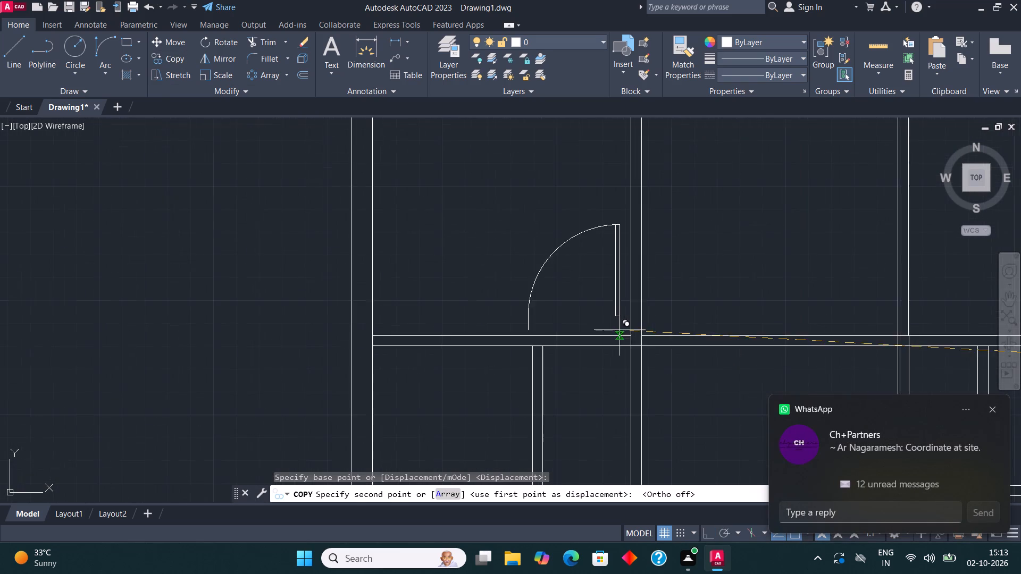
pyautogui.scroll(3, 622, 349)
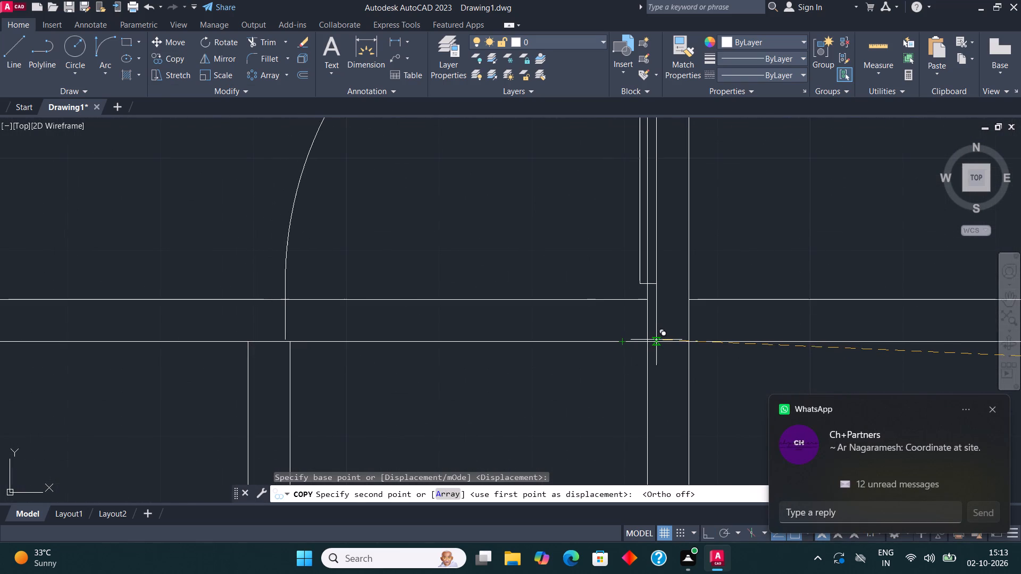
pyautogui.click(639, 341)
pyautogui.scroll(-2, 596, 316)
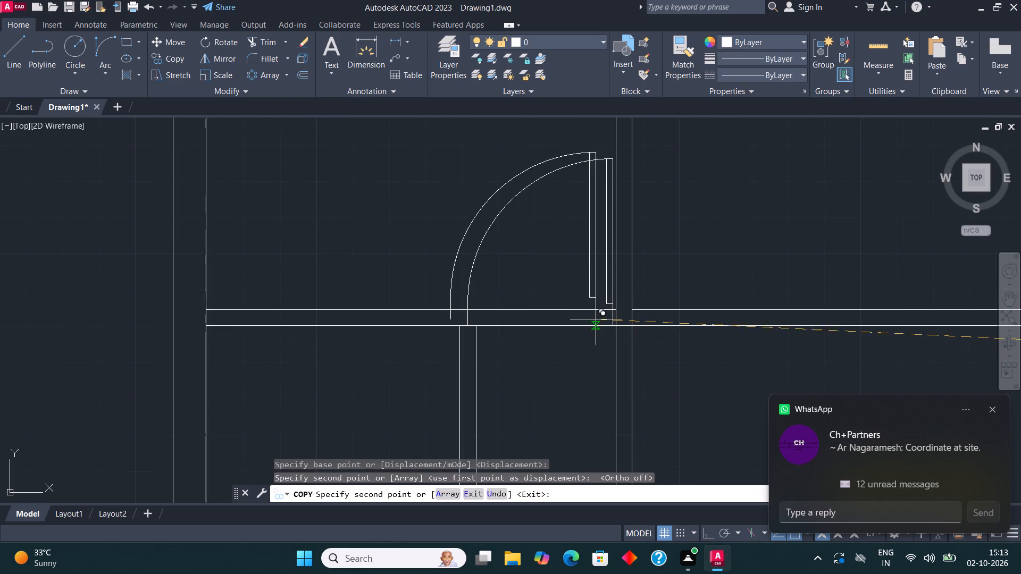
pyautogui.press('Escape')
# Scale the upper-left room's door down slightly from its hinge corner so that its opening clears the short partition below.
pyautogui.moveTo(640, 295); pyautogui.dragTo(595, 268, button='middle')
pyautogui.scroll(-1, 595, 267)
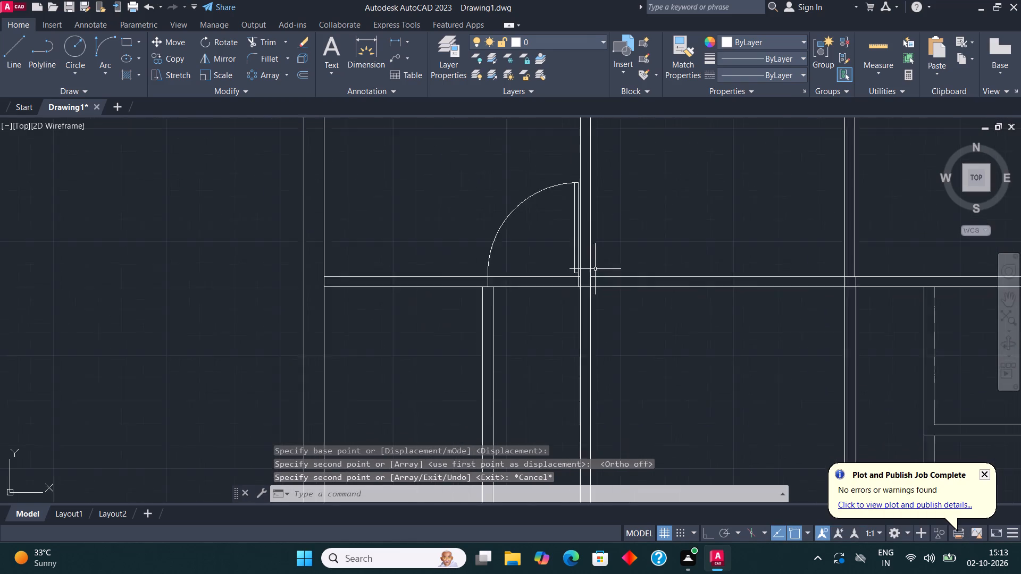
pyautogui.scroll(-1, 595, 271)
pyautogui.moveTo(592, 277); pyautogui.dragTo(542, 263, button='middle')
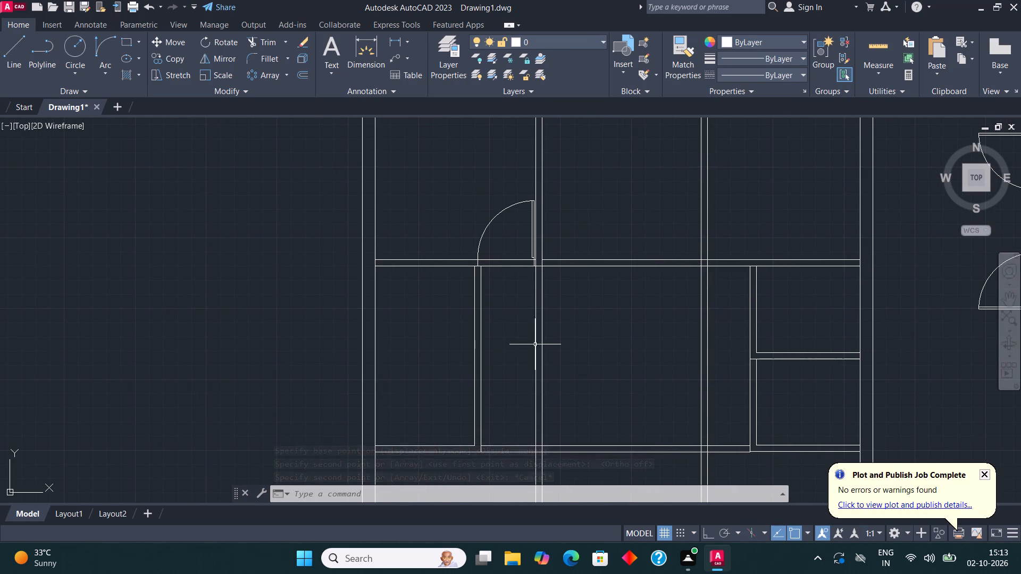
pyautogui.moveTo(514, 311); pyautogui.dragTo(491, 351, button='middle')
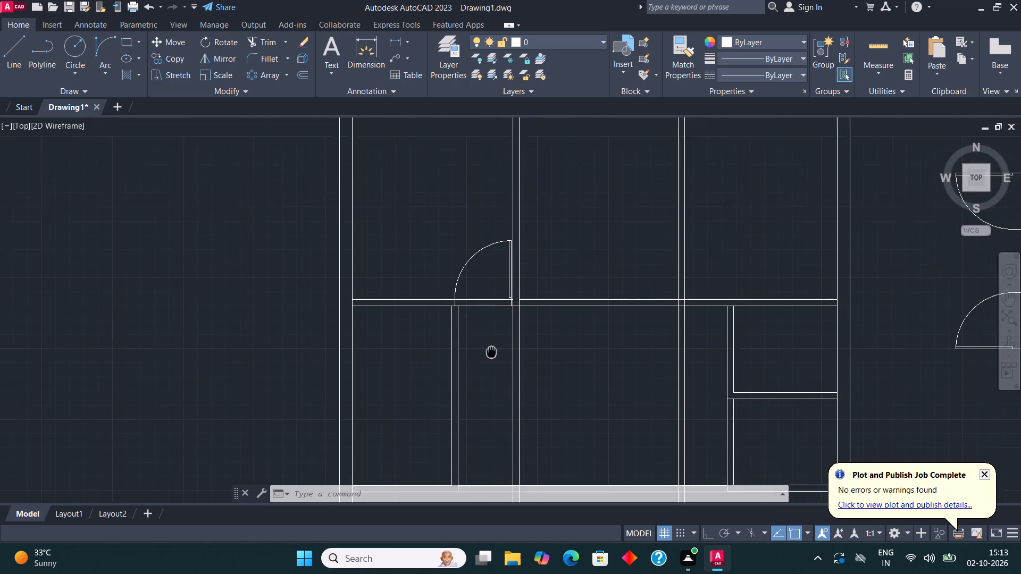
pyautogui.moveTo(491, 351); pyautogui.dragTo(493, 371, button='middle')
pyautogui.scroll(1, 474, 320)
pyautogui.click(447, 289)
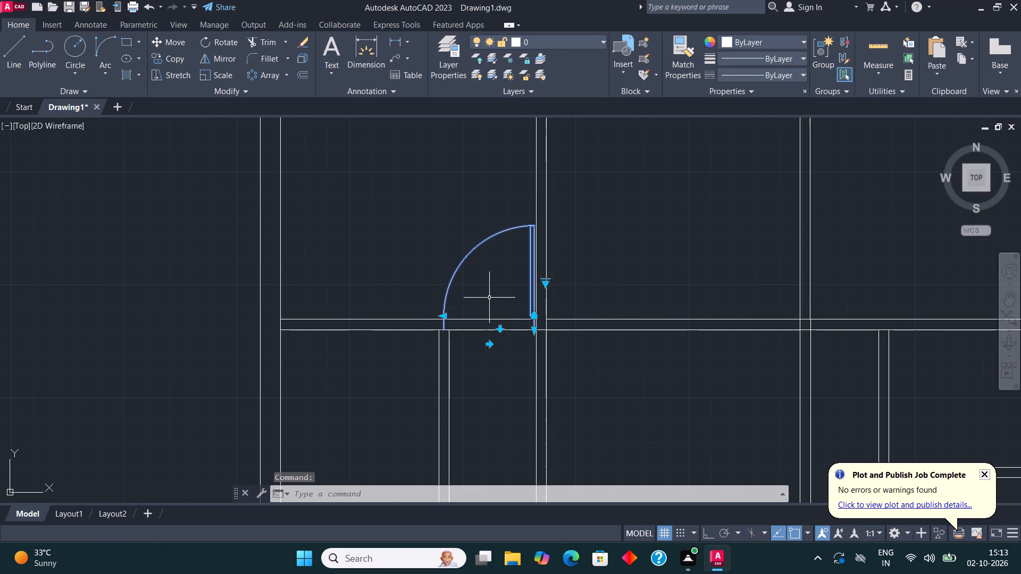
pyautogui.moveTo(487, 297); pyautogui.dragTo(465, 296, button='middle')
pyautogui.click(230, 70)
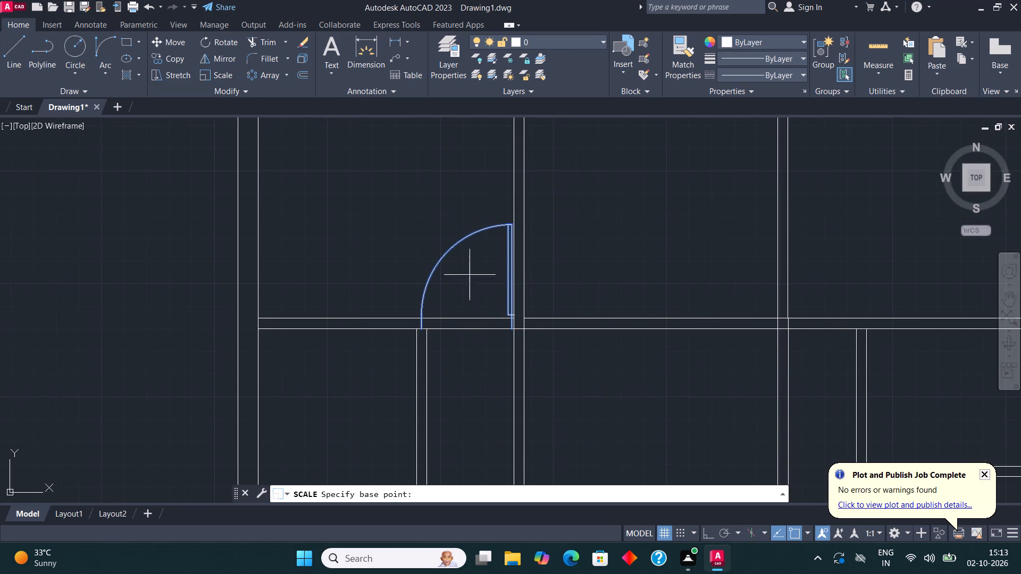
pyautogui.click(509, 331)
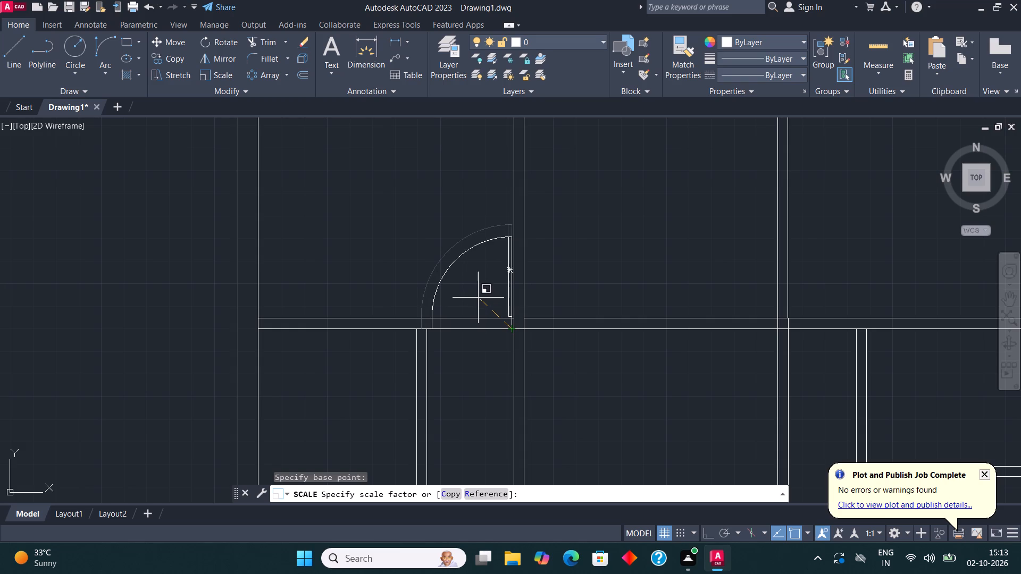
pyautogui.click(478, 298)
pyautogui.press('Escape')
# Copy the scaled door along the same wall into the upper-middle room, just left of the second vertical partition.
pyautogui.moveTo(511, 299); pyautogui.dragTo(408, 307, button='middle')
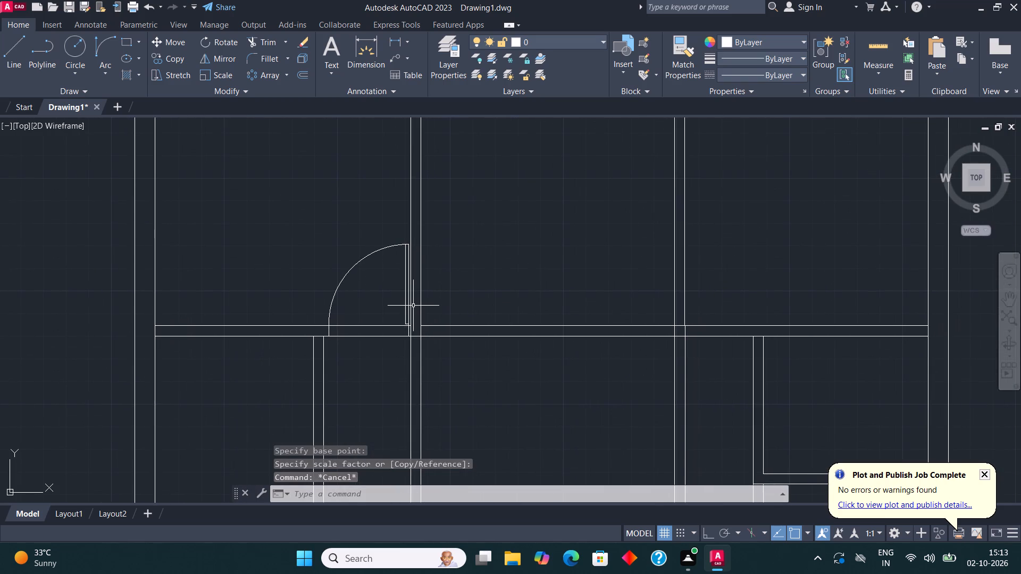
pyautogui.click(345, 278)
pyautogui.click(184, 61)
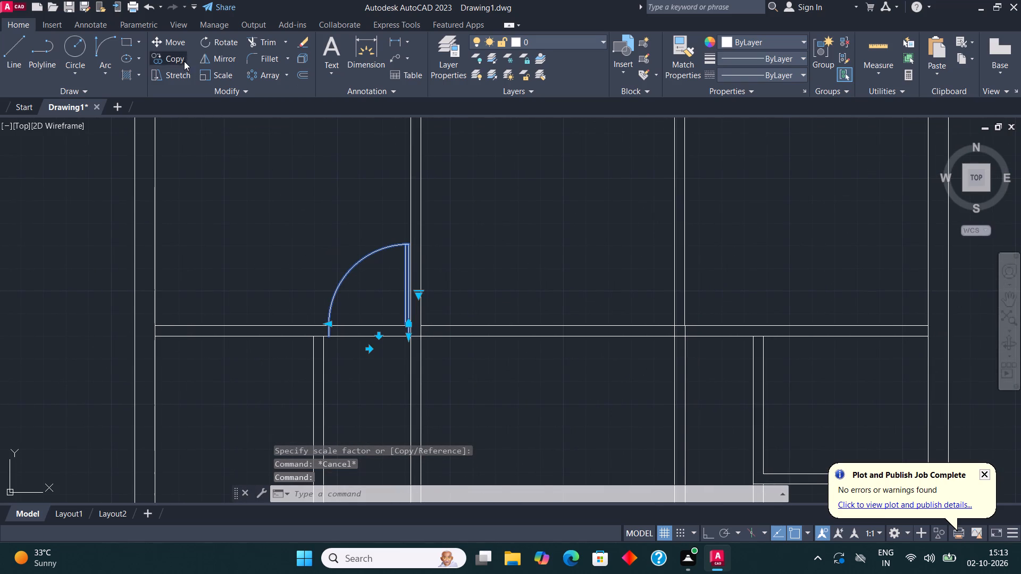
pyautogui.click(411, 339)
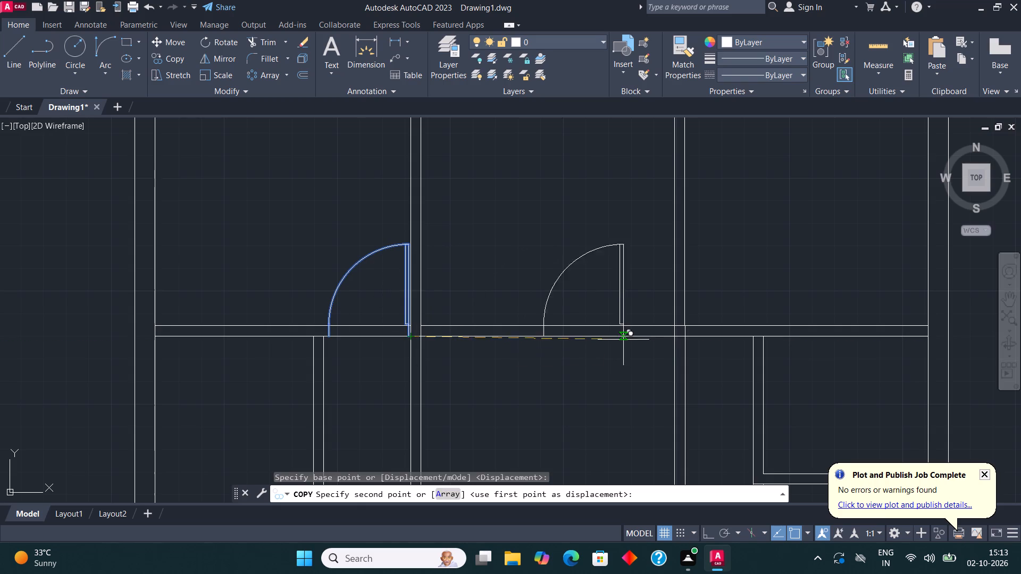
pyautogui.click(665, 336)
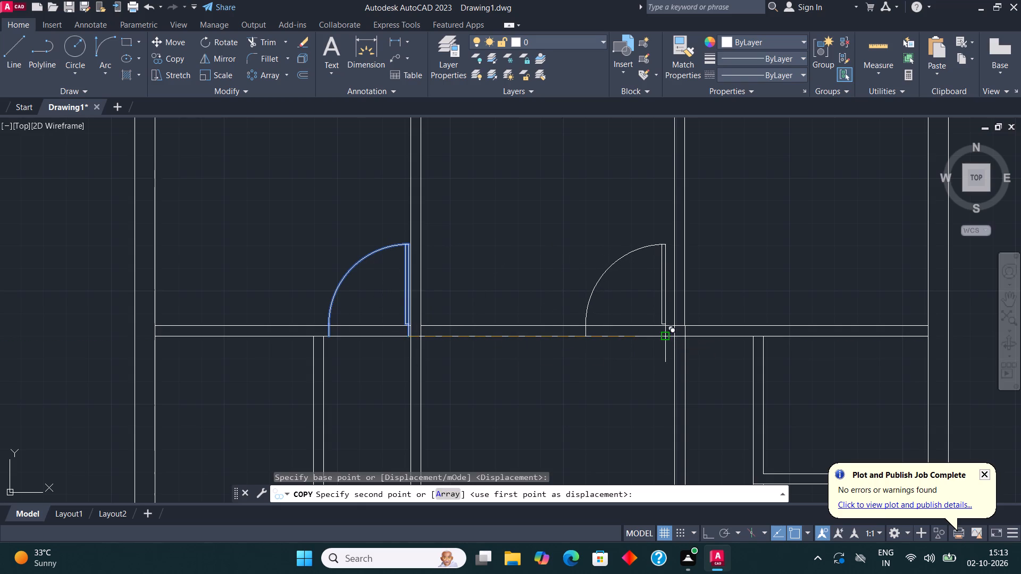
pyautogui.press('Escape')
# Mirror the upper-middle room's door about a vertical line at the second partition into the upper-right room, keeping the source door.
pyautogui.moveTo(659, 314); pyautogui.dragTo(451, 317, button='middle')
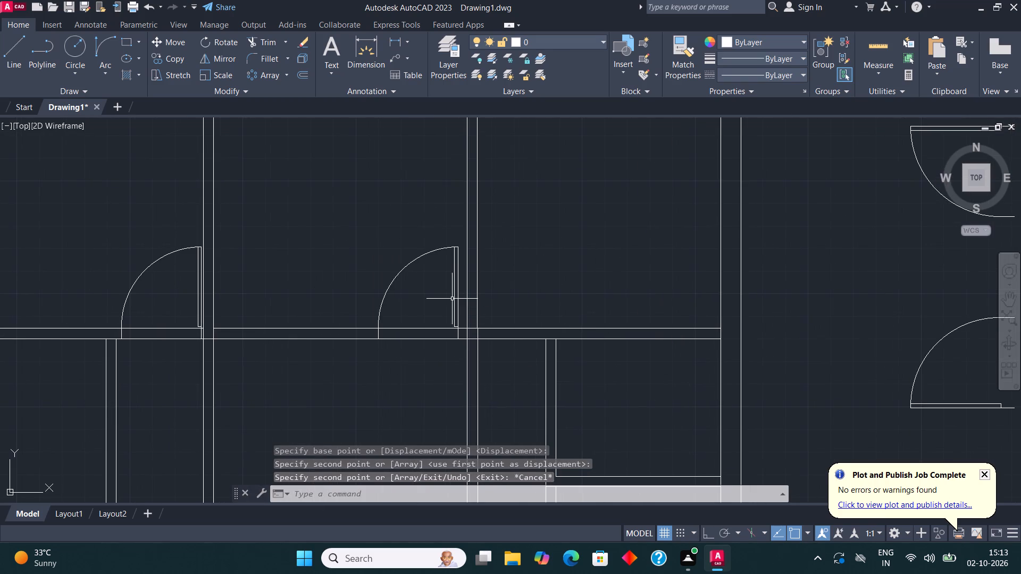
pyautogui.click(454, 299)
pyautogui.click(223, 63)
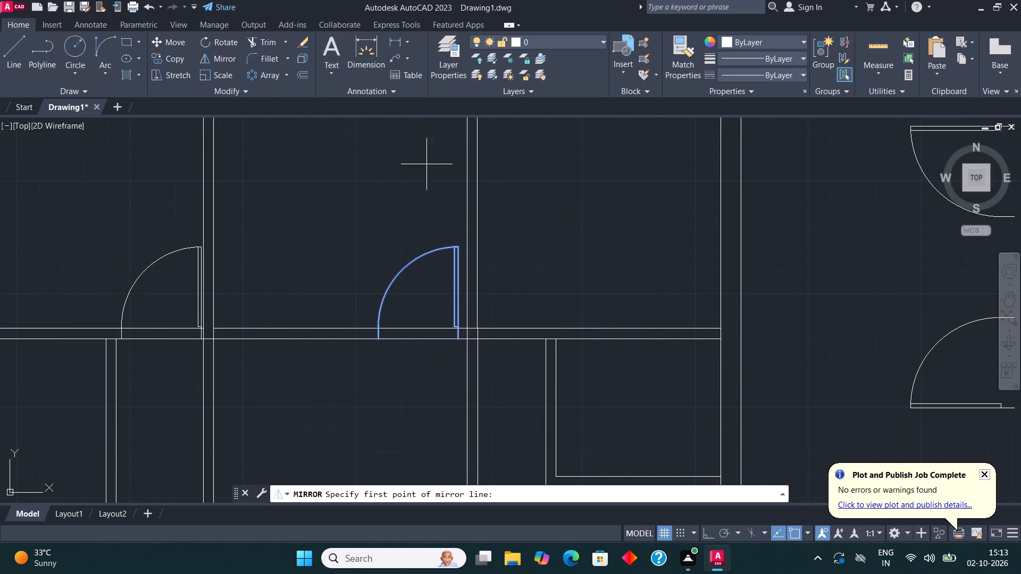
pyautogui.click(473, 327)
pyautogui.press('F8')
pyautogui.click(446, 366)
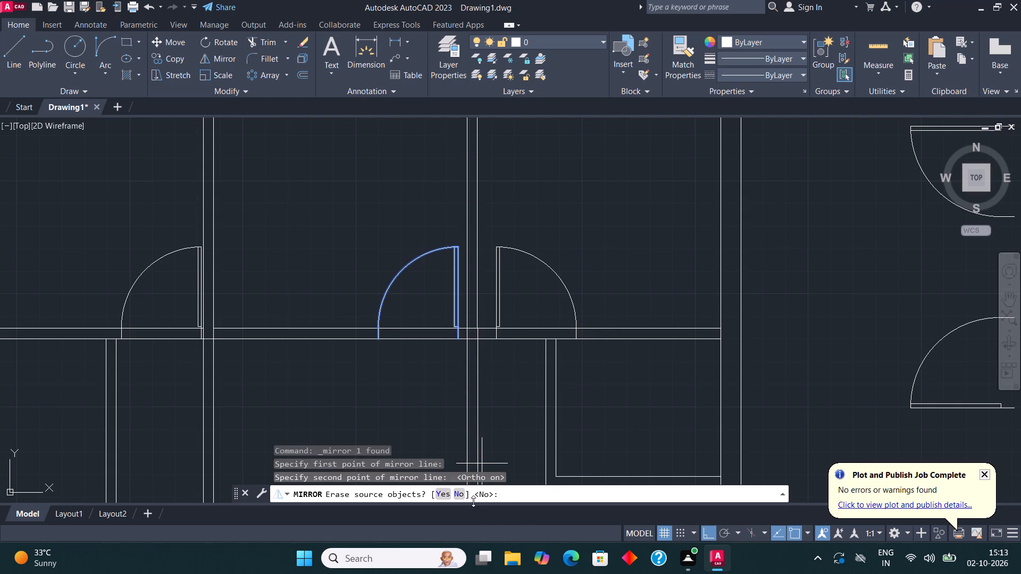
pyautogui.click(467, 496)
pyautogui.click(459, 493)
# Move the mirrored door left along the wall so that its hinge side sits close to the second partition in the upper-right room.
pyautogui.click(496, 320)
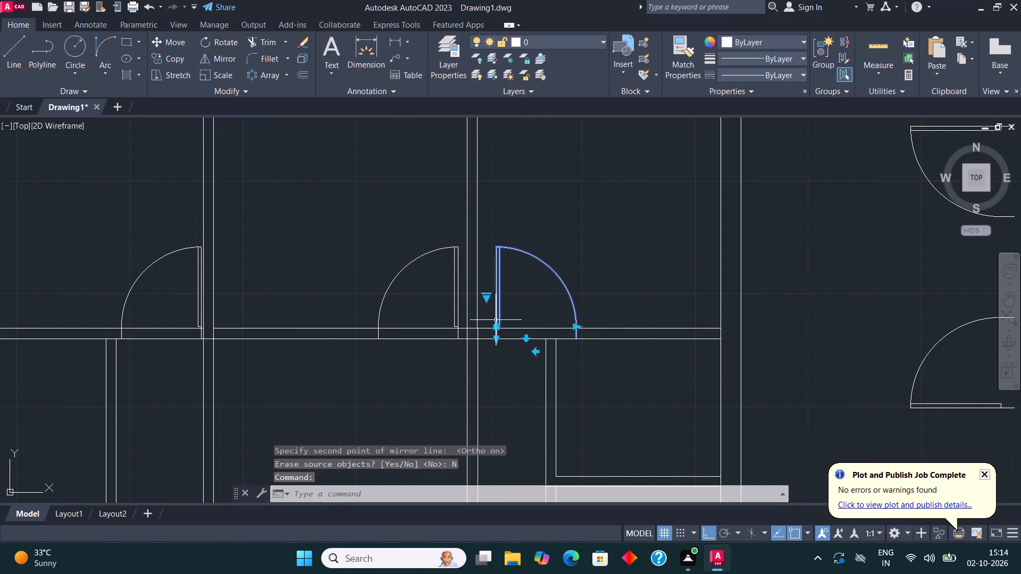
pyautogui.click(165, 46)
pyautogui.scroll(2, 457, 313)
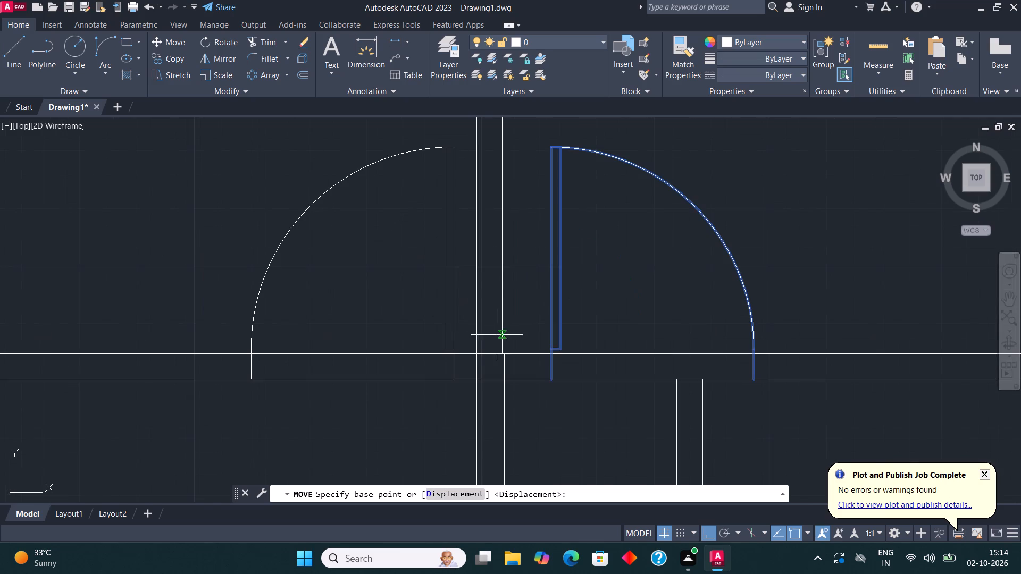
pyautogui.click(550, 377)
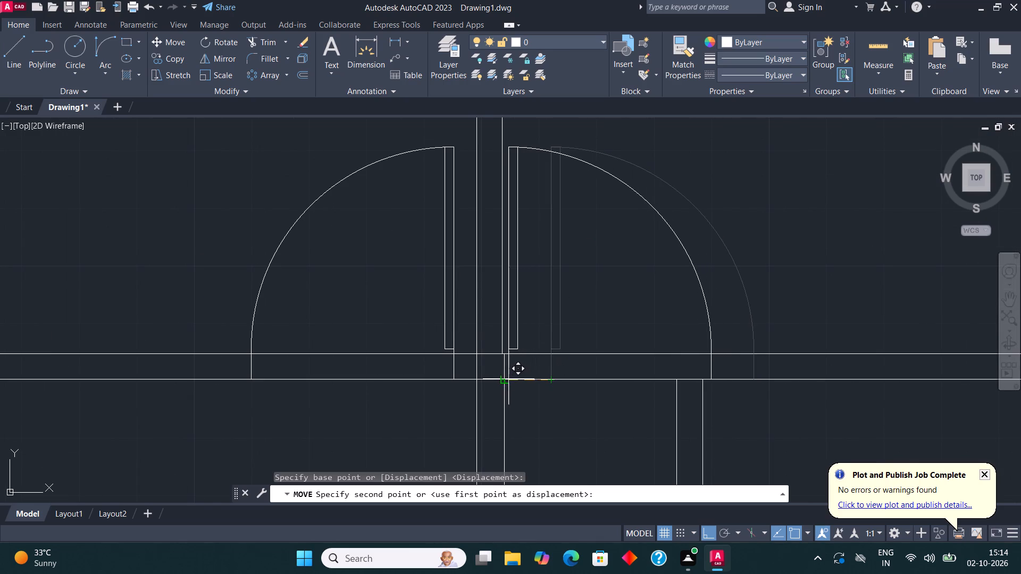
pyautogui.click(513, 379)
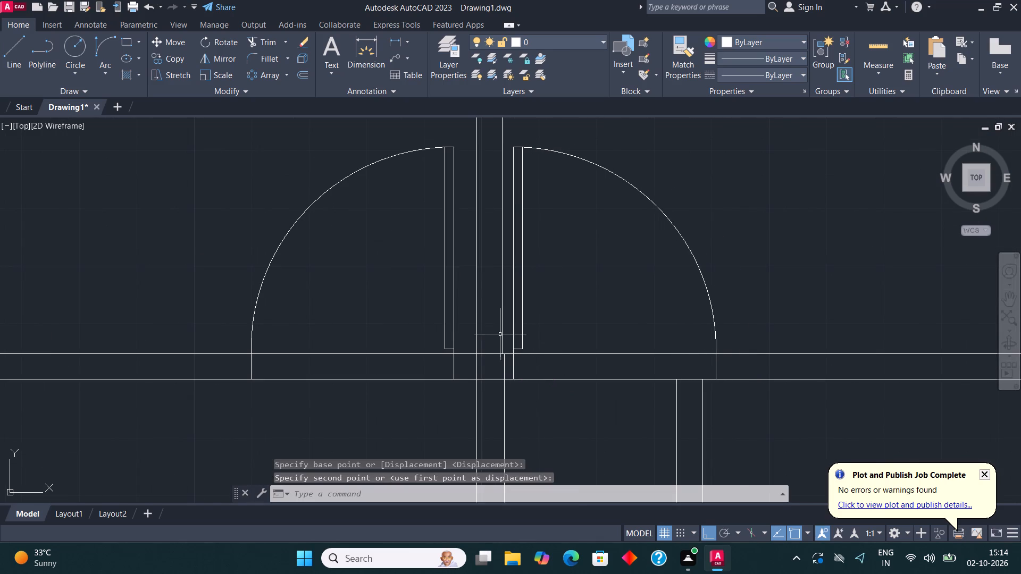
pyautogui.scroll(-2, 498, 332)
pyautogui.press('Escape')
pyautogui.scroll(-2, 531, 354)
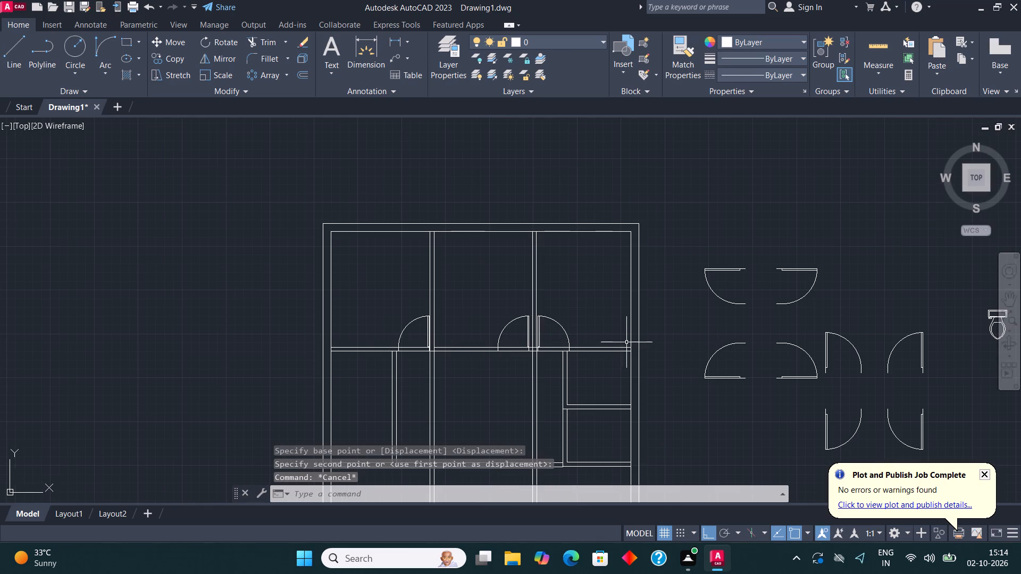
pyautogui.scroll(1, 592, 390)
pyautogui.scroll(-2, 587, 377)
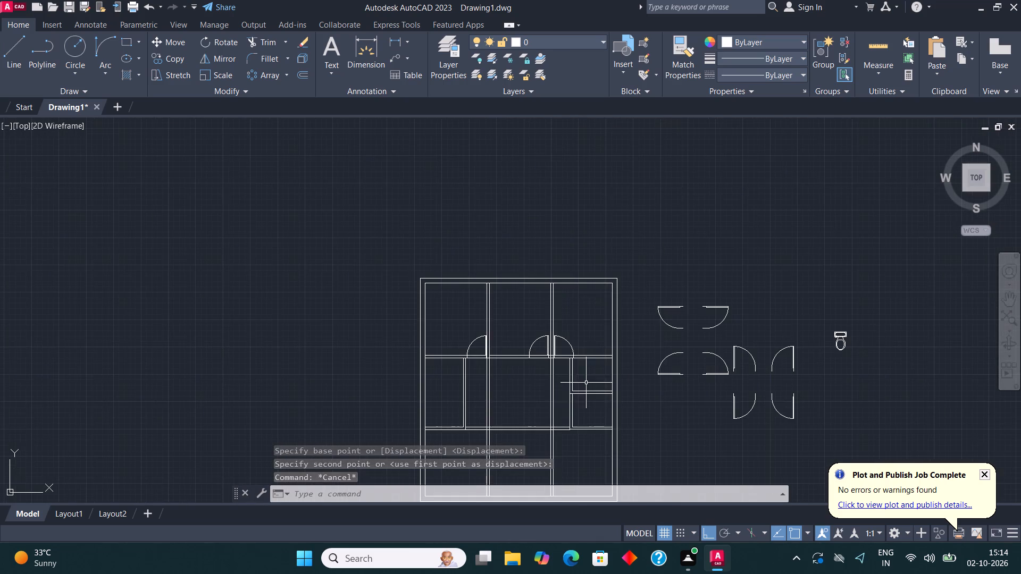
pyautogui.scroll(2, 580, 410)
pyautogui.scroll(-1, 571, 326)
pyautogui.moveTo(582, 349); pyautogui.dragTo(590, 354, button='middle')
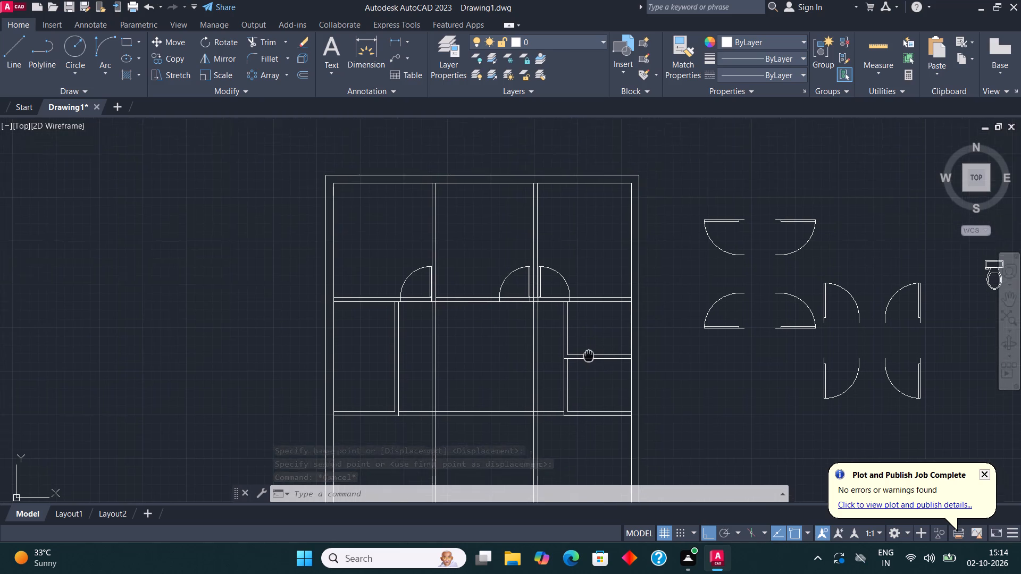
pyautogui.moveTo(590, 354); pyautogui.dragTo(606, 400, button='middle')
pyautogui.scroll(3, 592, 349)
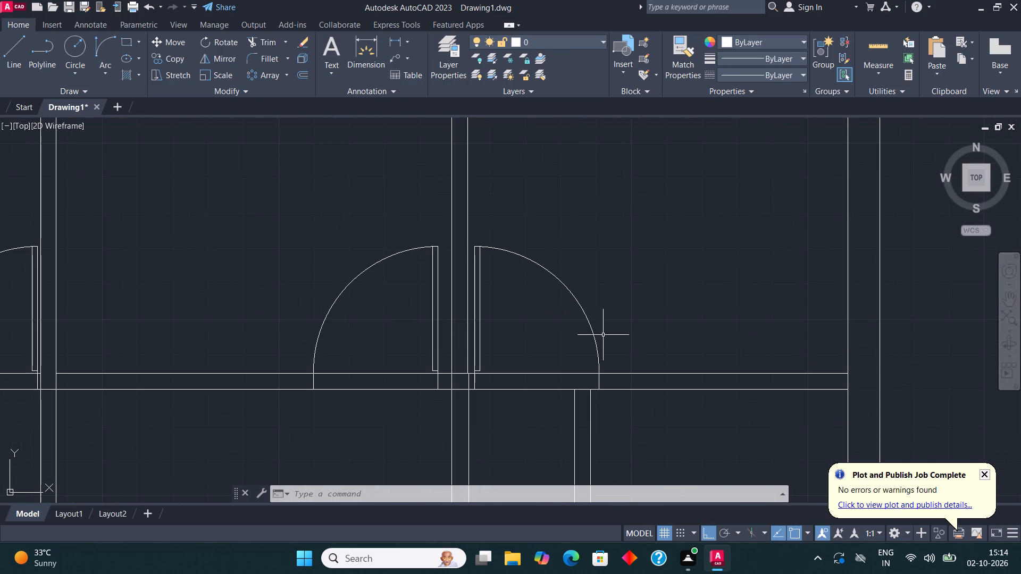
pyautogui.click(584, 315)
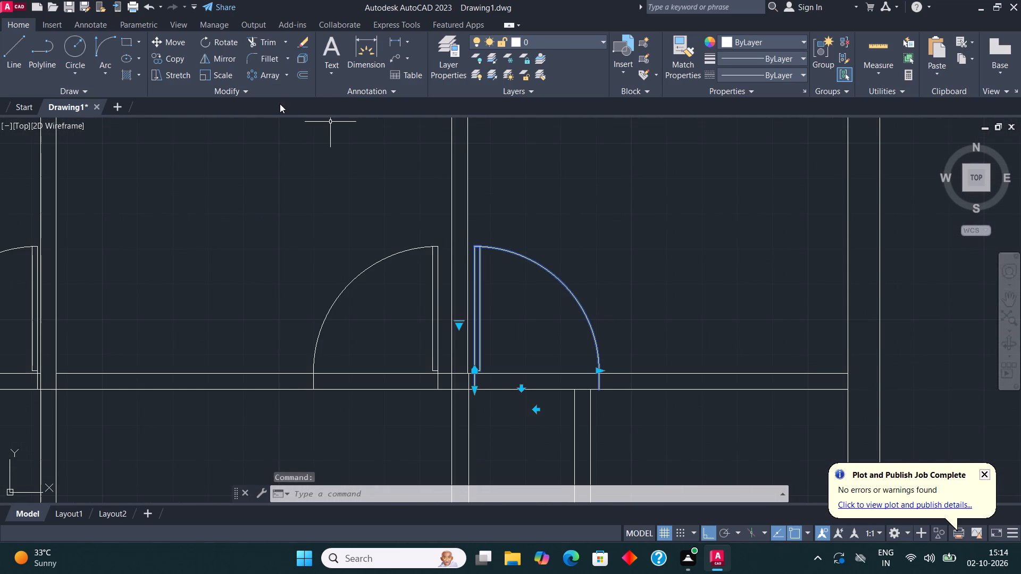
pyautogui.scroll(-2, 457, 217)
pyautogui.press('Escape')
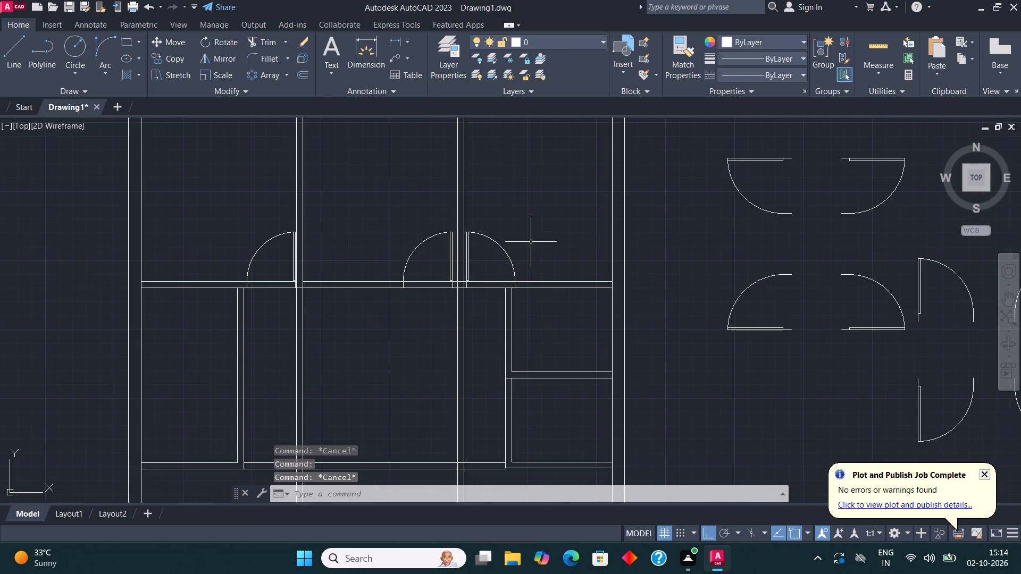
# Trim away both lines of the second vertical partition where they cross the central room between the two horizontal partitions.
pyautogui.scroll(-1, 532, 225)
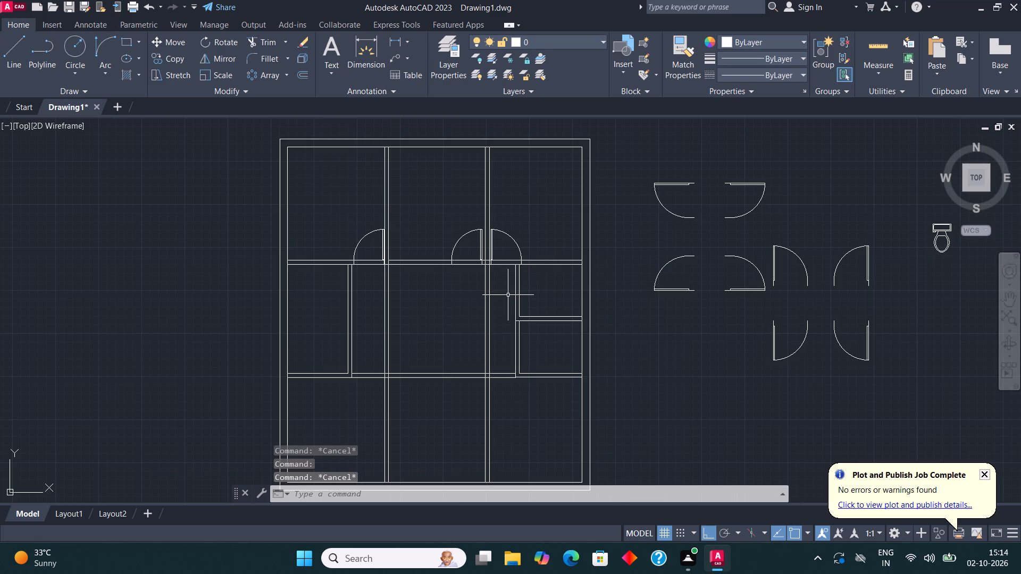
pyautogui.scroll(1, 512, 308)
pyautogui.click(262, 43)
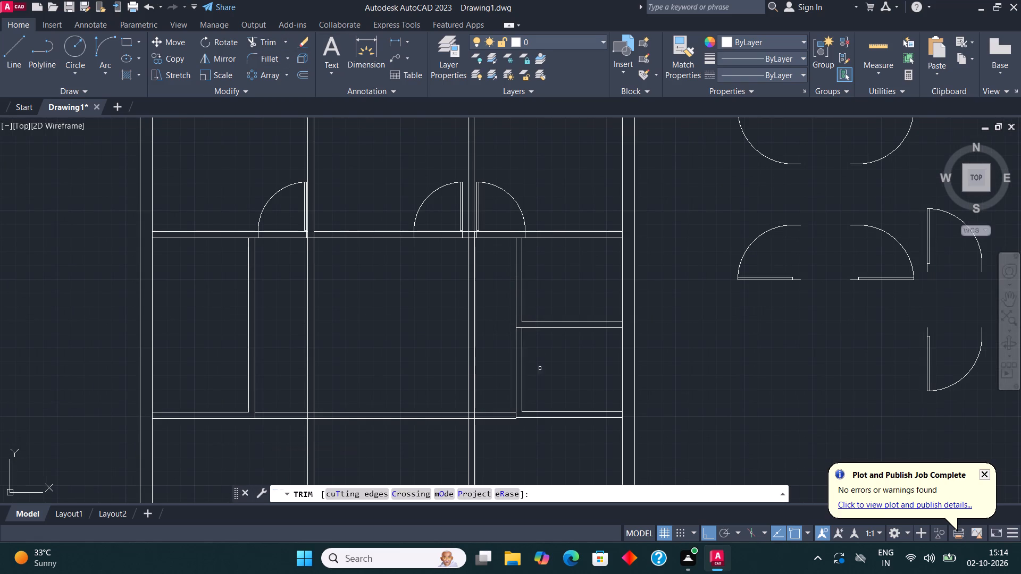
pyautogui.click(450, 340)
pyautogui.click(483, 305)
pyautogui.scroll(-2, 482, 309)
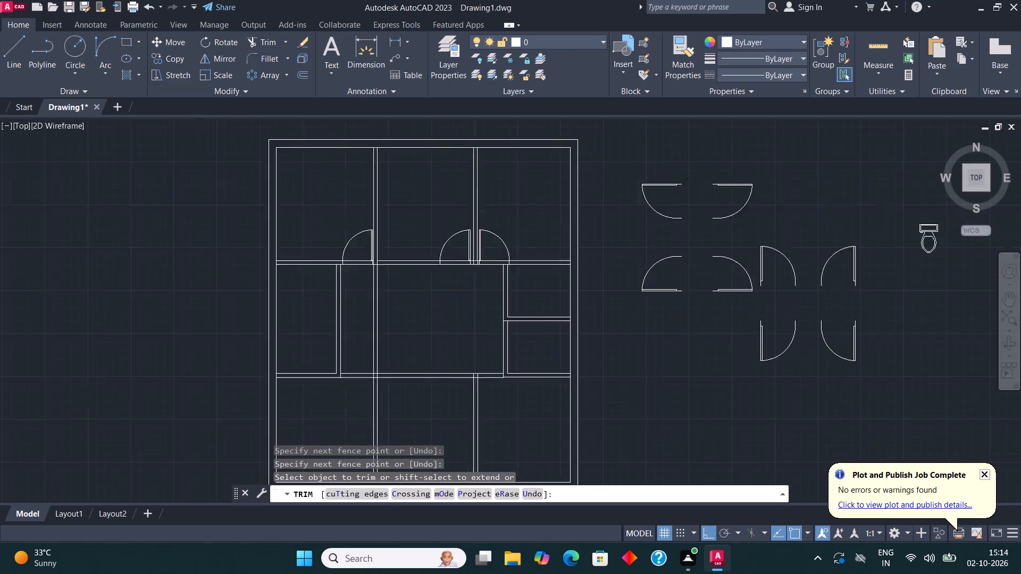
pyautogui.press('Escape')
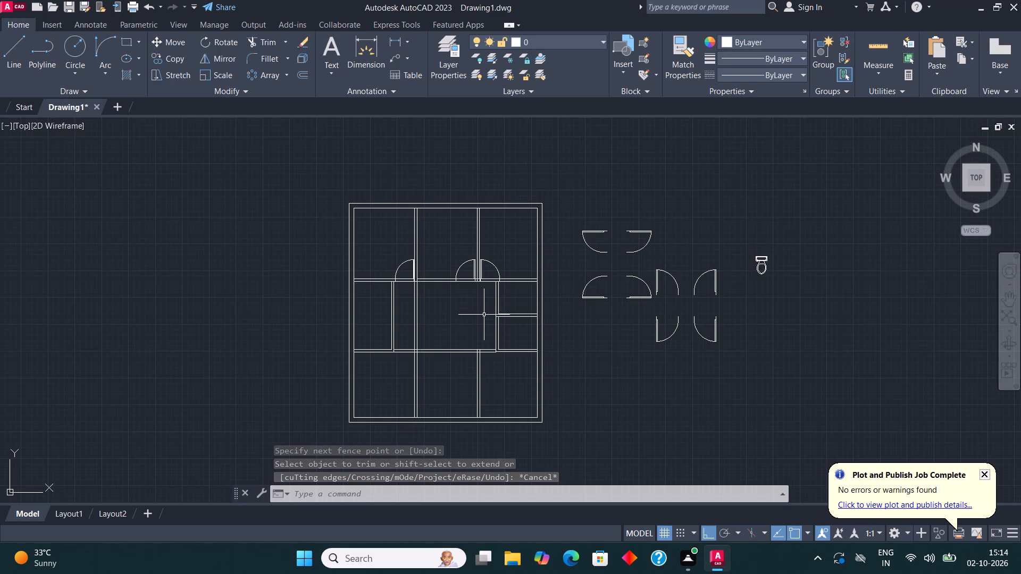
# Move the vertical partition of the two small right-hand rooms right, to just past the outer edge of the upper-right room's door.
pyautogui.moveTo(478, 310); pyautogui.dragTo(535, 343, button='middle')
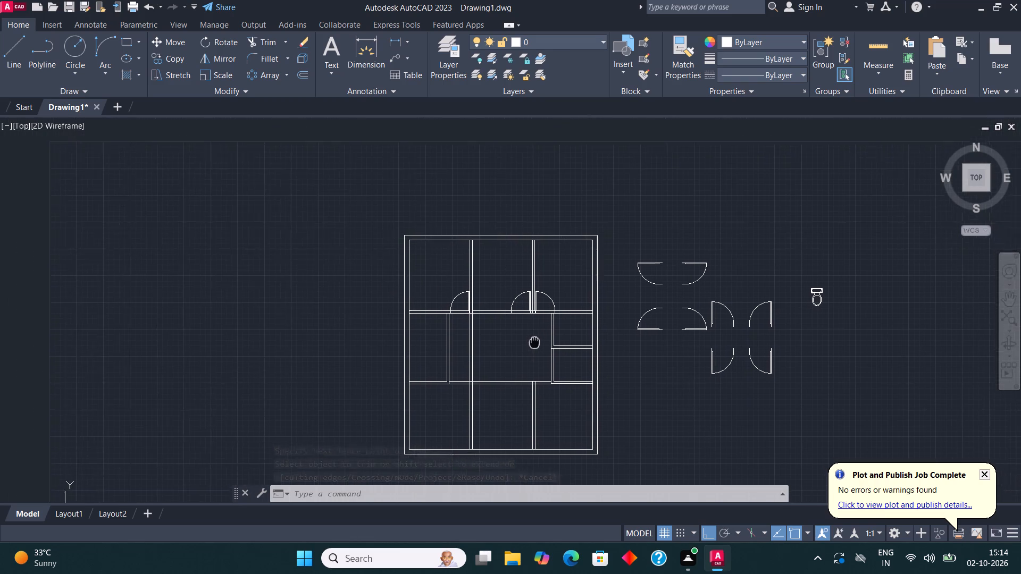
pyautogui.moveTo(535, 343); pyautogui.dragTo(527, 339, button='middle')
pyautogui.scroll(1, 509, 327)
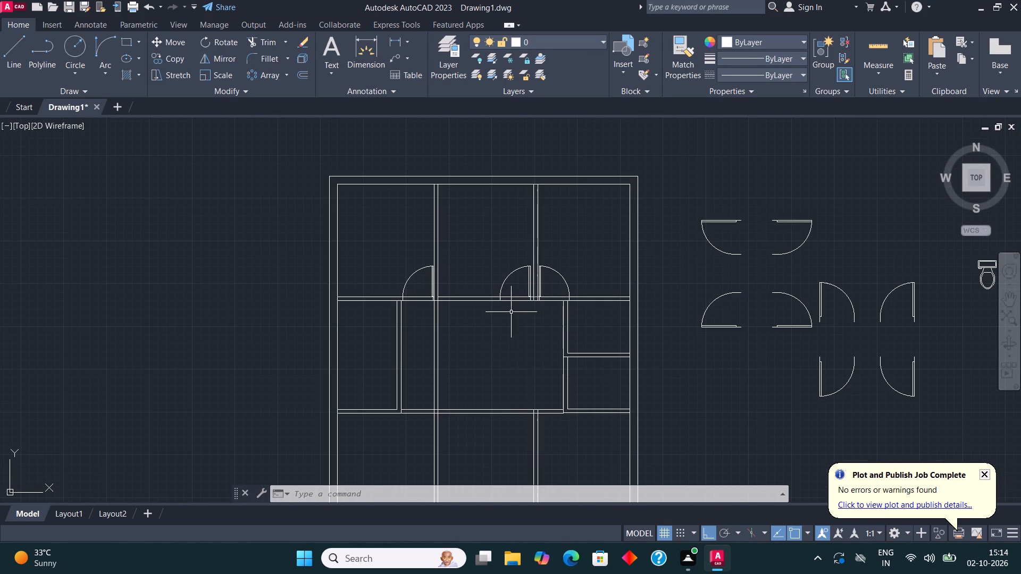
pyautogui.moveTo(577, 374); pyautogui.dragTo(570, 374, button='middle')
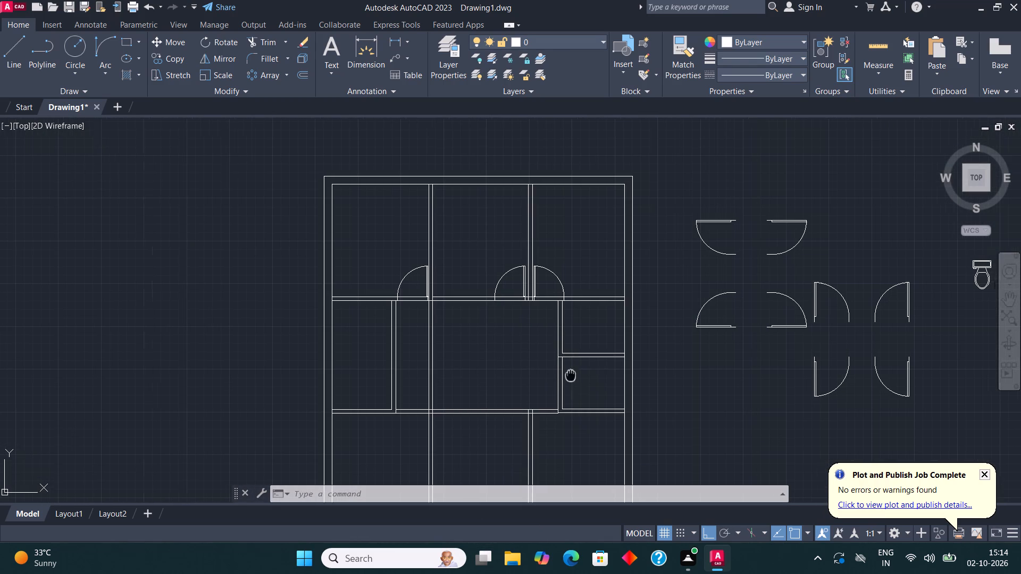
pyautogui.moveTo(570, 374); pyautogui.dragTo(509, 369, button='middle')
pyautogui.scroll(1, 505, 371)
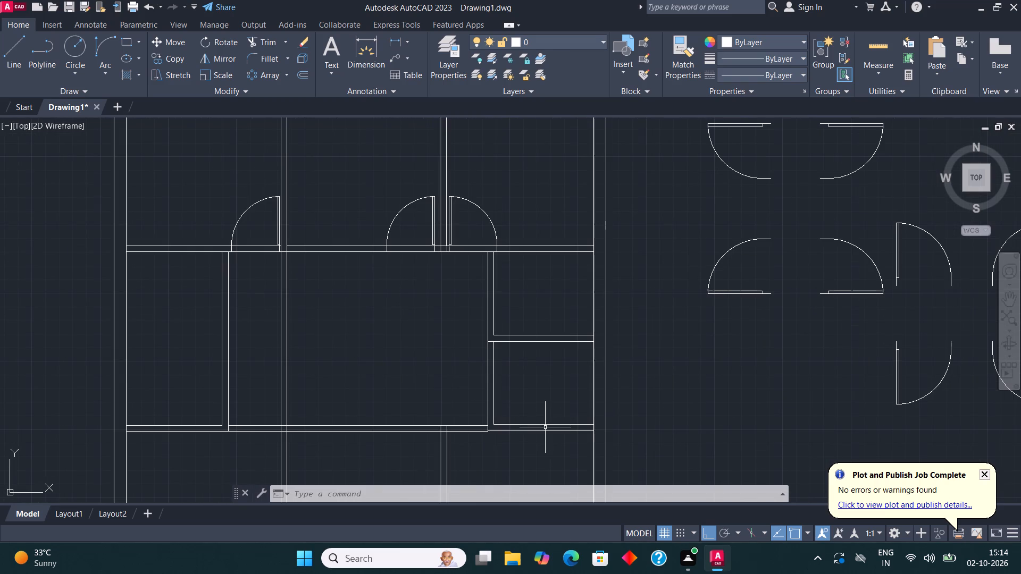
pyautogui.moveTo(525, 397); pyautogui.dragTo(517, 394)
pyautogui.click(439, 373)
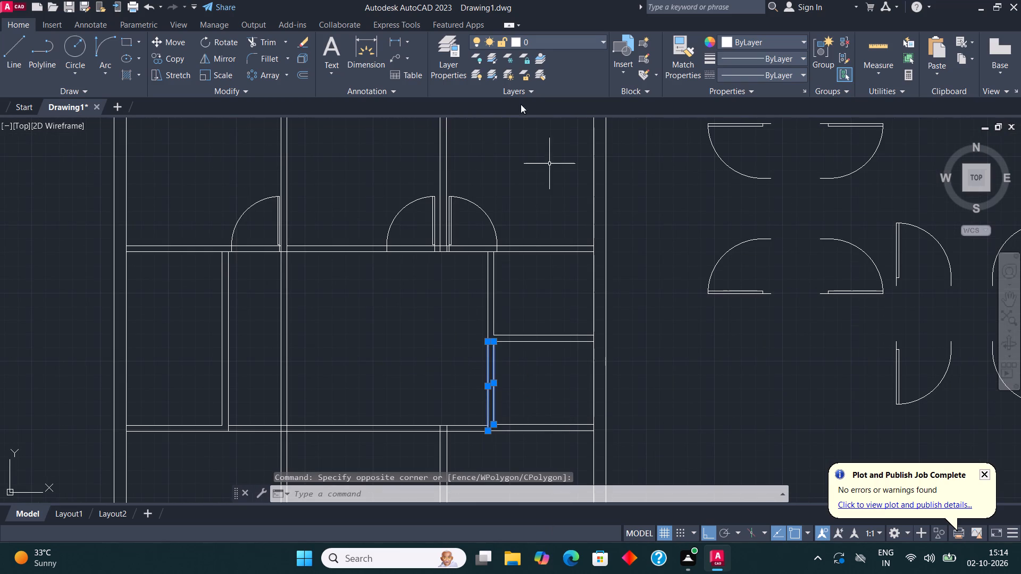
pyautogui.moveTo(525, 294); pyautogui.dragTo(518, 291)
pyautogui.click(447, 281)
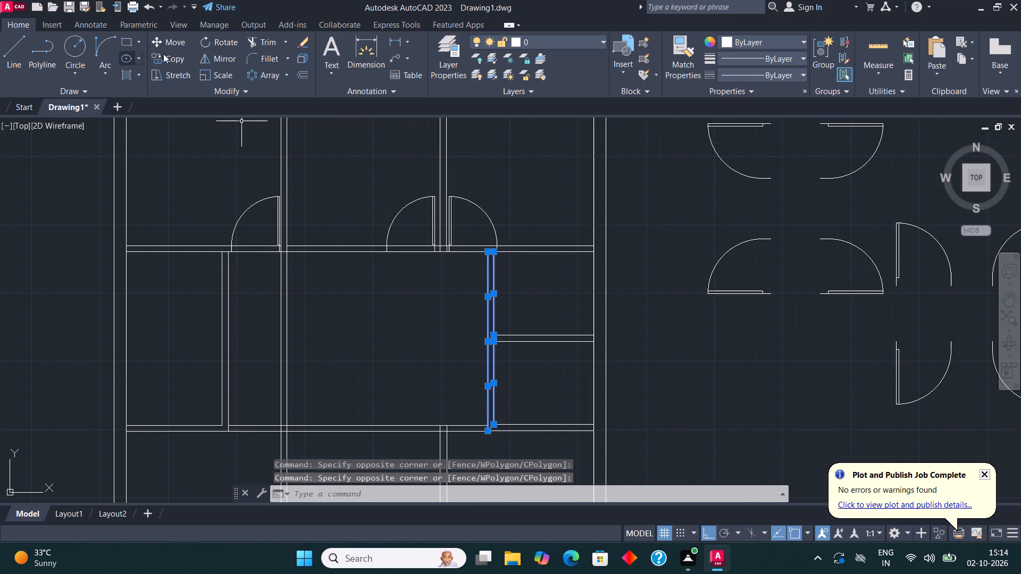
pyautogui.click(173, 41)
pyautogui.scroll(4, 495, 251)
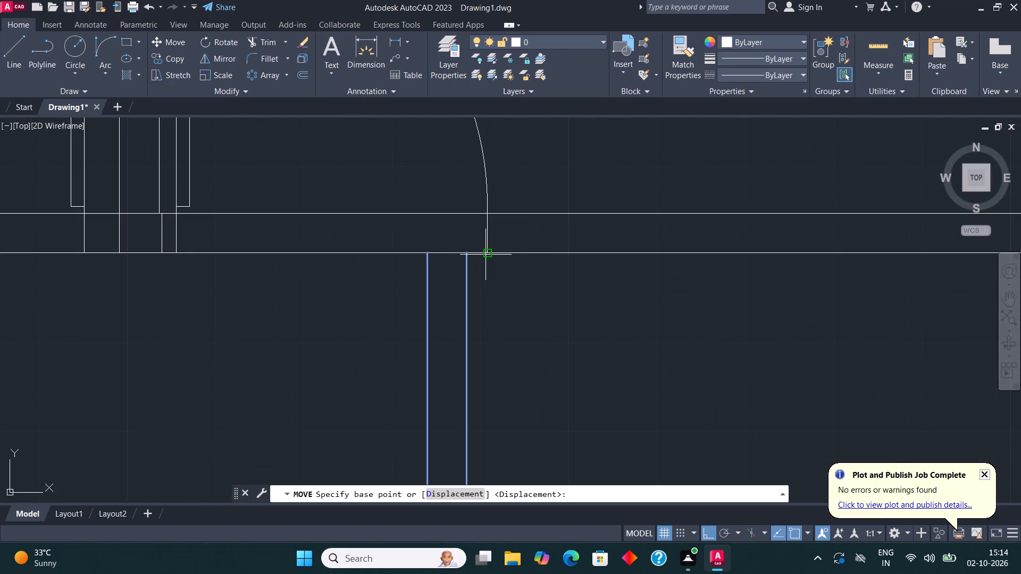
pyautogui.click(428, 252)
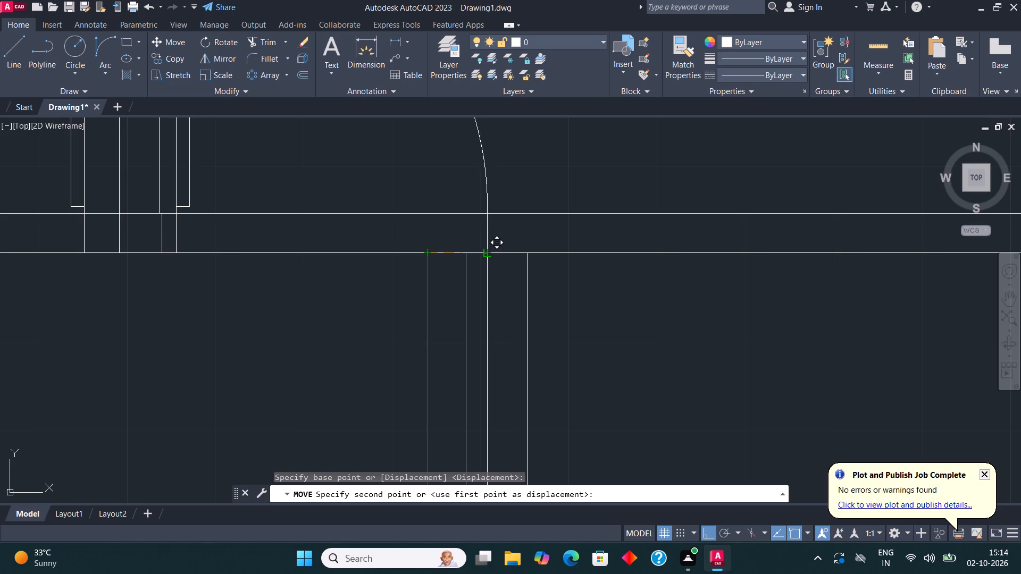
pyautogui.click(497, 251)
pyautogui.scroll(-5, 487, 225)
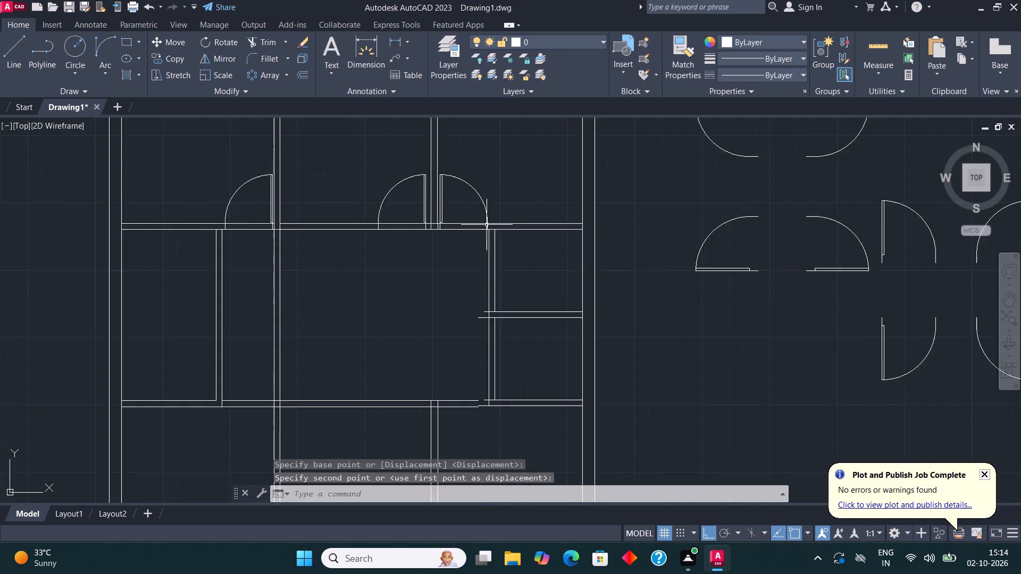
# Draw two horizontal lines extending both faces of the lower horizontal partition straight to the inner face of the right outer wall.
pyautogui.scroll(2, 501, 275)
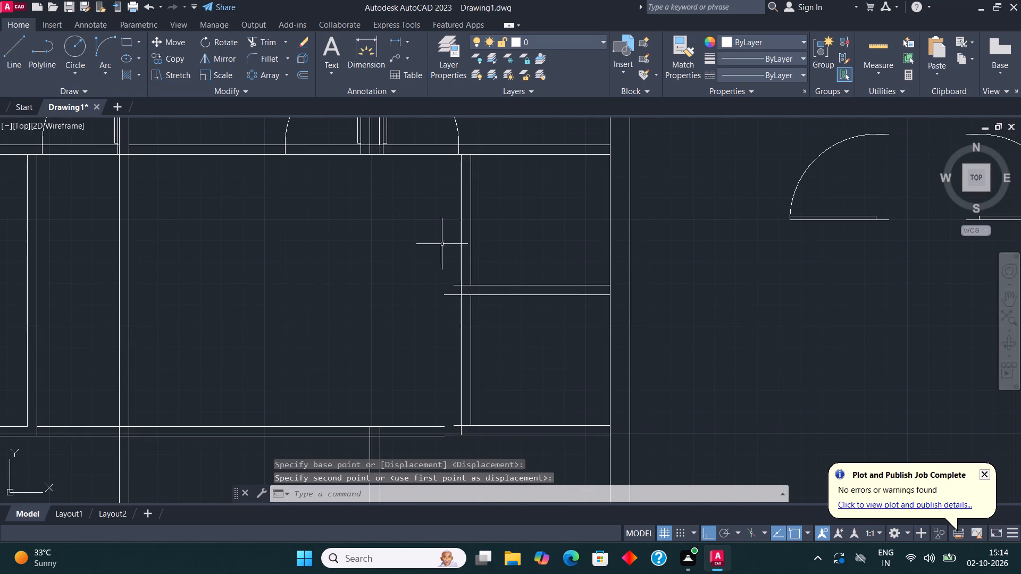
pyautogui.scroll(-1, 466, 259)
pyautogui.scroll(3, 467, 360)
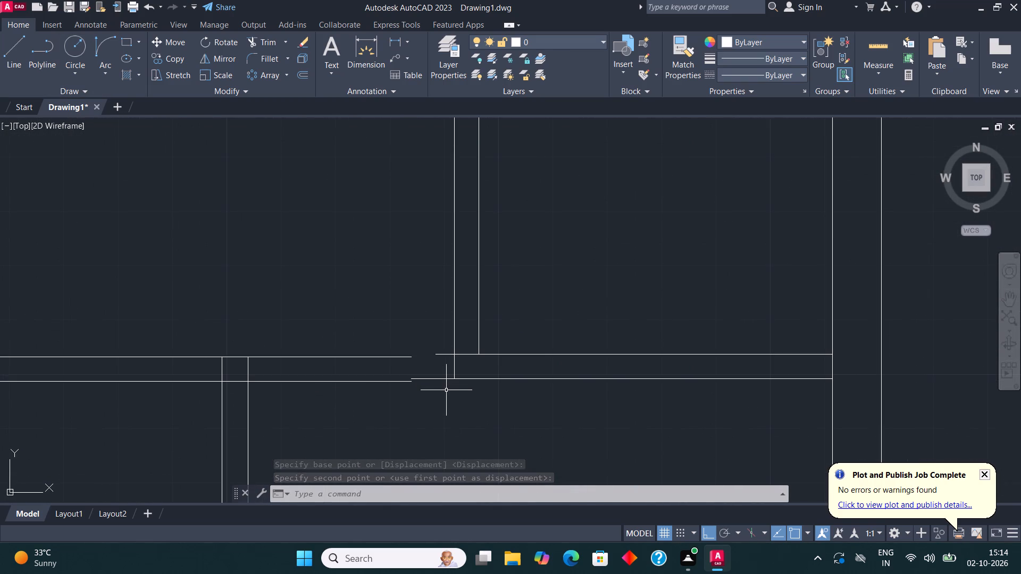
pyautogui.click(18, 56)
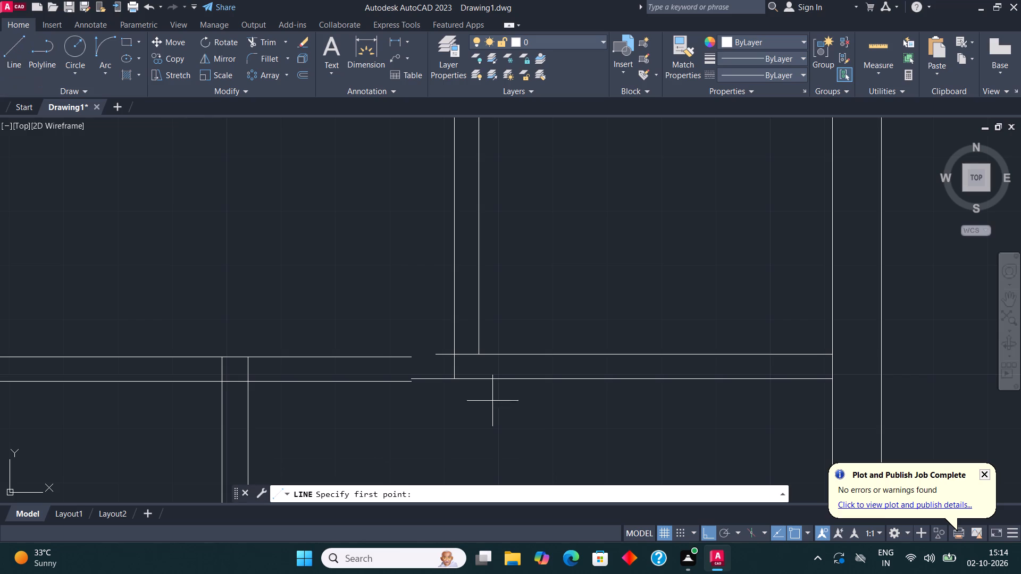
pyautogui.click(411, 383)
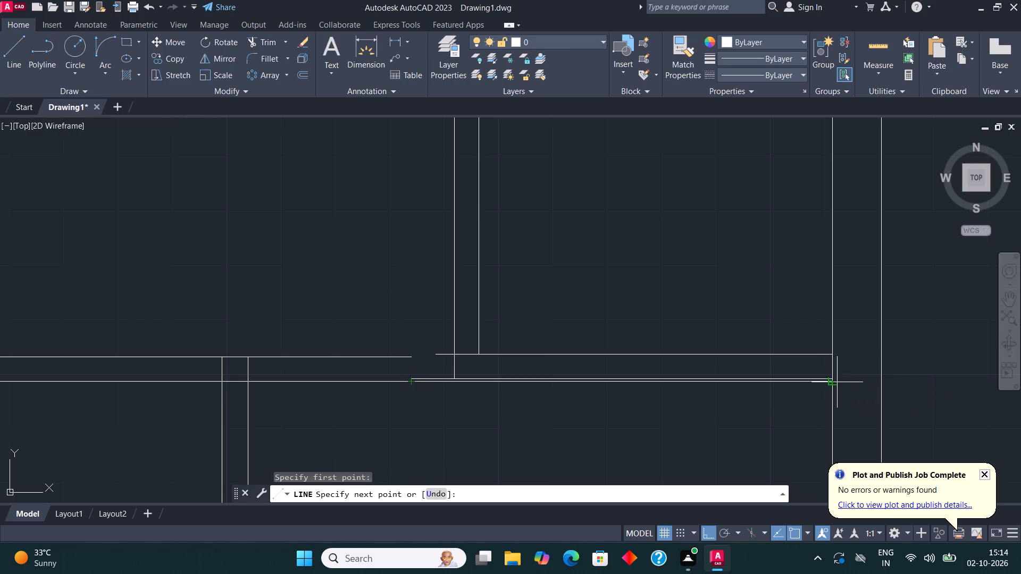
pyautogui.click(835, 382)
pyautogui.click(11, 59)
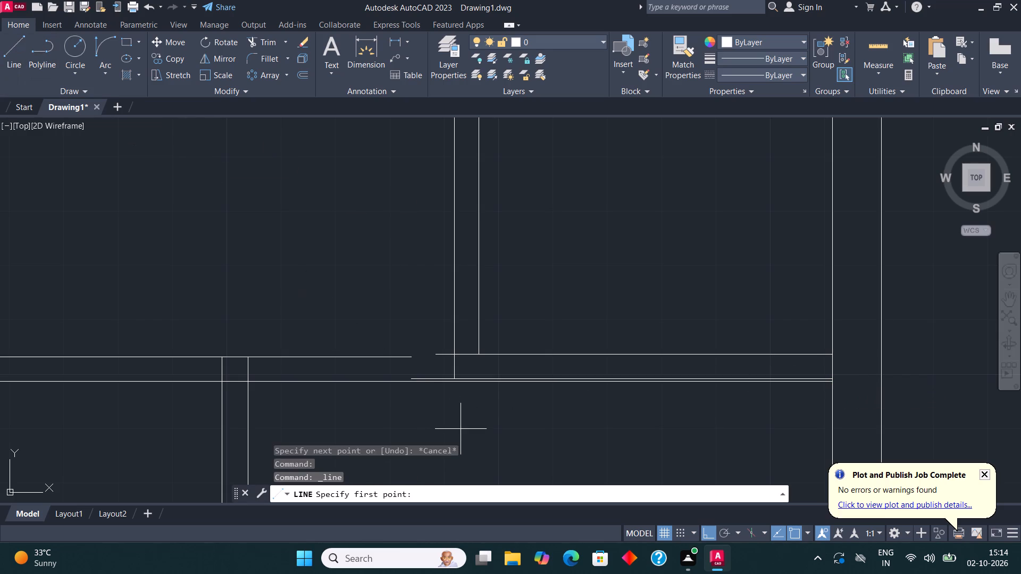
pyautogui.click(417, 359)
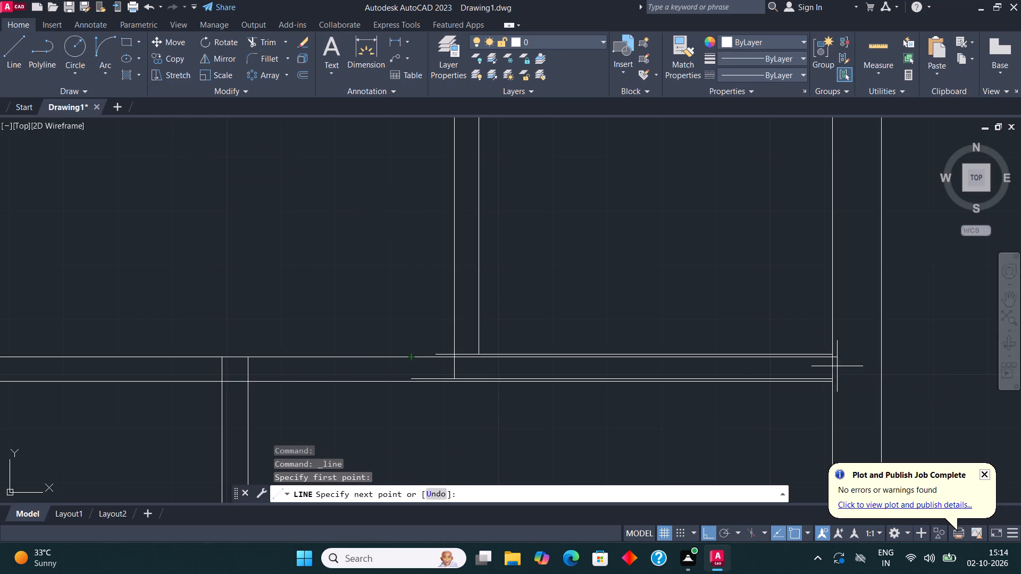
pyautogui.click(834, 361)
pyautogui.press('Escape')
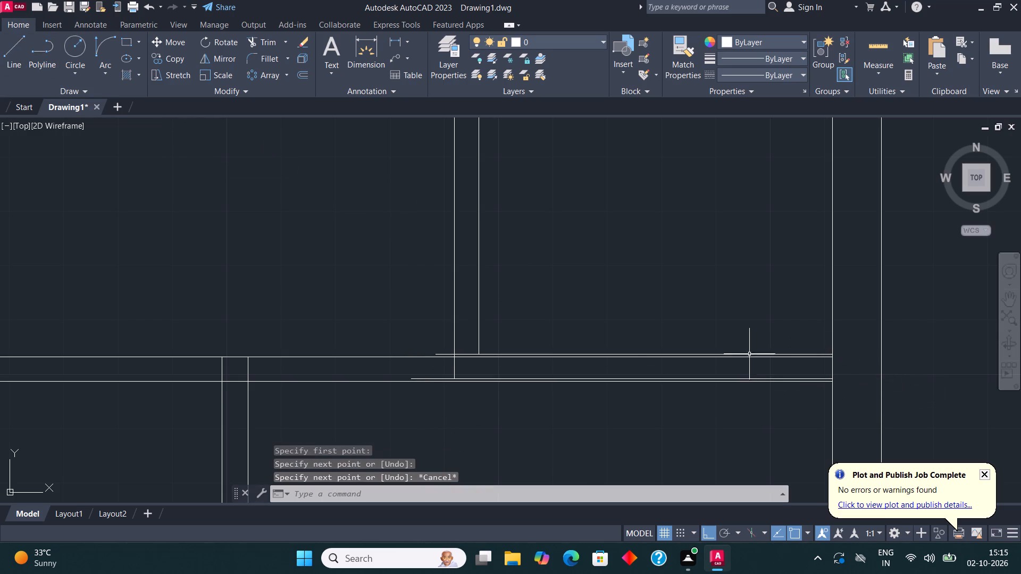
# Erase the two old, slightly offset wall lines beneath the lower small right-hand room.
pyautogui.click(749, 355)
pyautogui.press('Delete')
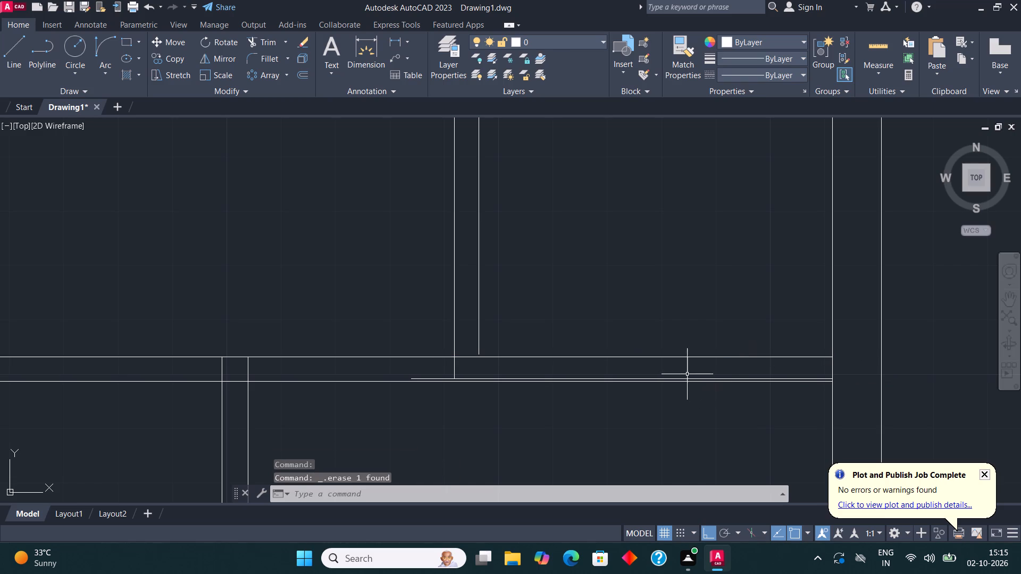
pyautogui.click(685, 377)
pyautogui.press('Delete')
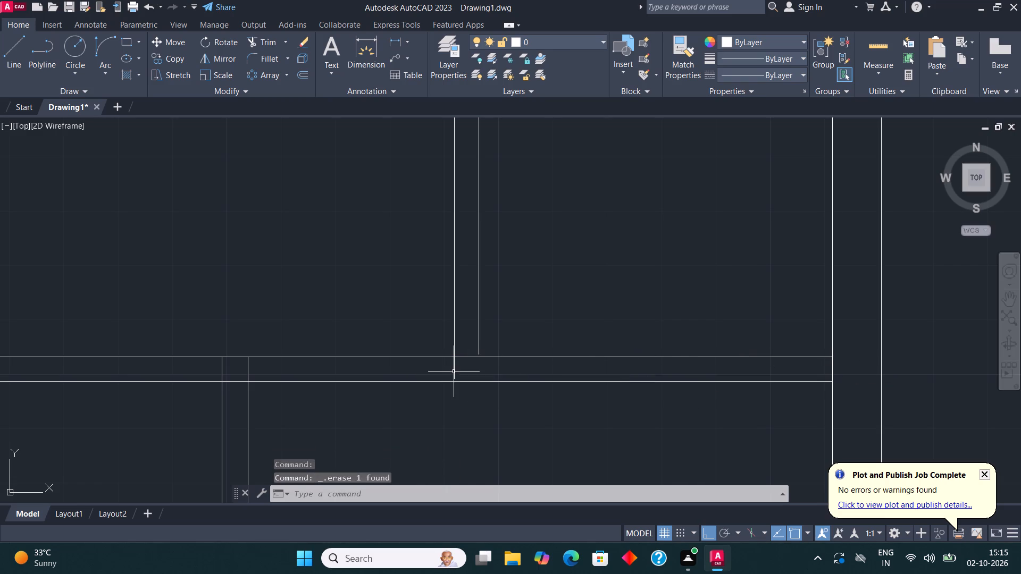
# Replace the left face line of the lower small room's vertical partition with a new line down to the lower horizontal partition.
pyautogui.click(454, 372)
pyautogui.press('Delete')
pyautogui.moveTo(626, 244); pyautogui.dragTo(628, 284, button='middle')
pyautogui.scroll(-3, 542, 303)
pyautogui.moveTo(535, 319); pyautogui.dragTo(530, 334, button='middle')
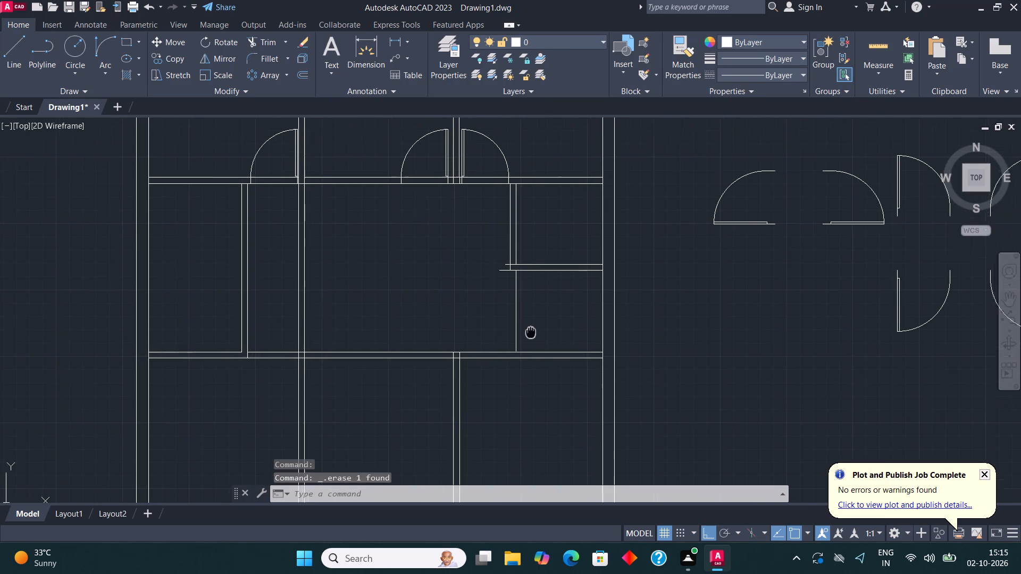
pyautogui.moveTo(530, 334); pyautogui.dragTo(519, 343, button='middle')
pyautogui.click(13, 49)
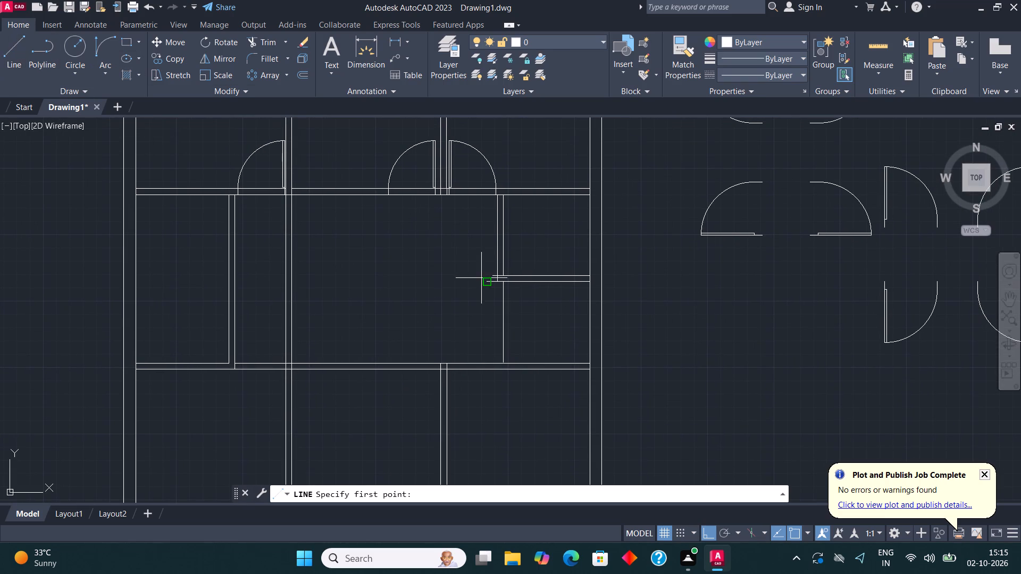
pyautogui.click(496, 283)
pyautogui.scroll(3, 483, 358)
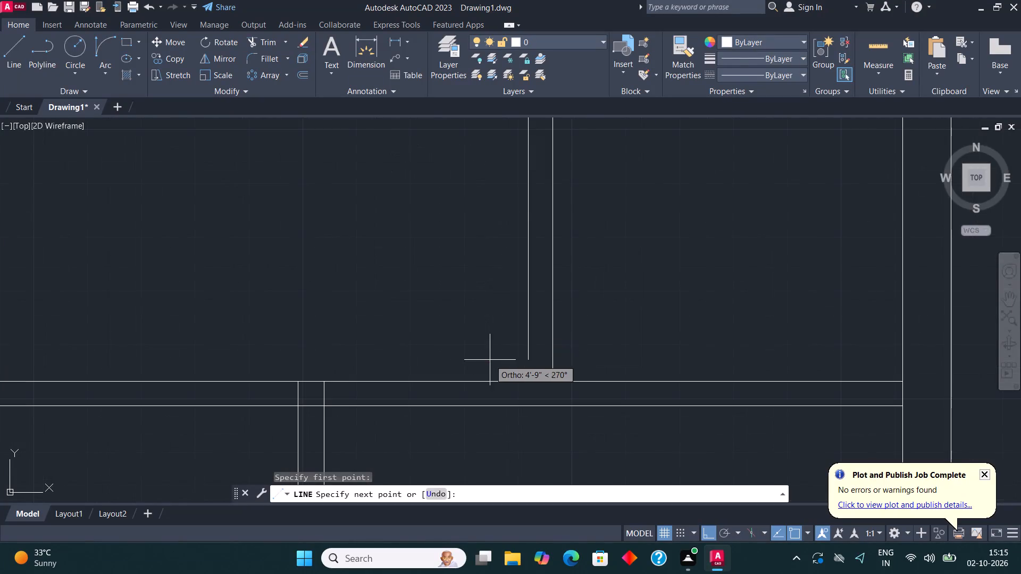
pyautogui.click(527, 379)
pyautogui.press('Escape')
# Trim the divider lines between the two small right-hand rooms back to the inner face of their vertical partition.
pyautogui.moveTo(589, 279); pyautogui.dragTo(542, 374, button='middle')
pyautogui.scroll(-1, 525, 368)
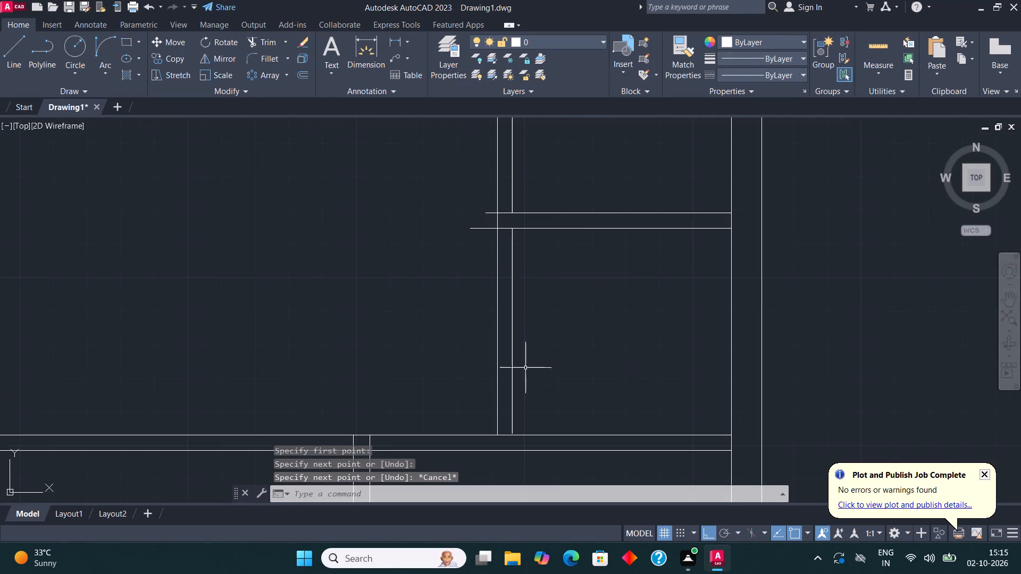
pyautogui.moveTo(538, 231); pyautogui.dragTo(522, 362, button='middle')
pyautogui.click(269, 37)
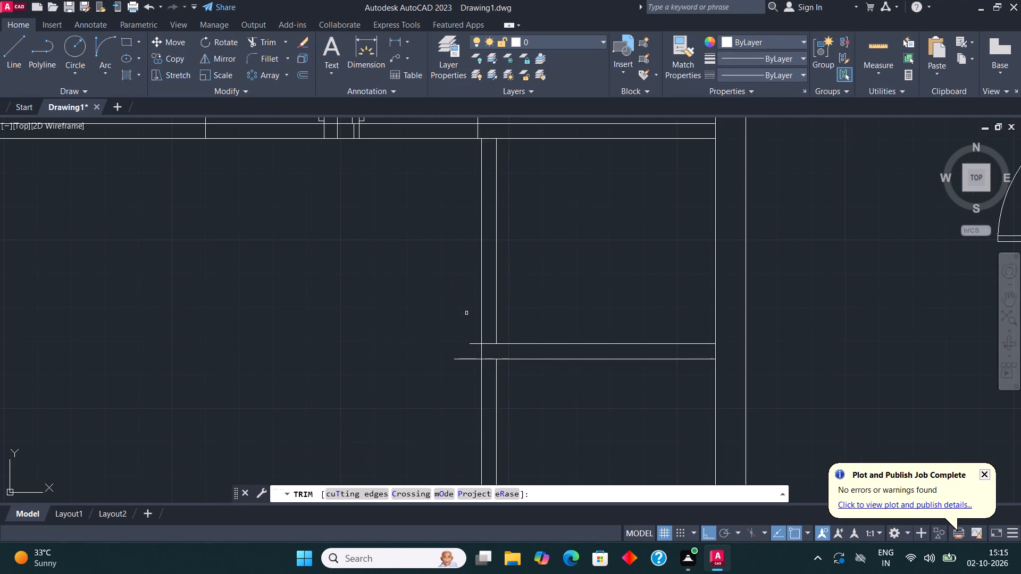
pyautogui.click(473, 337)
pyautogui.click(466, 376)
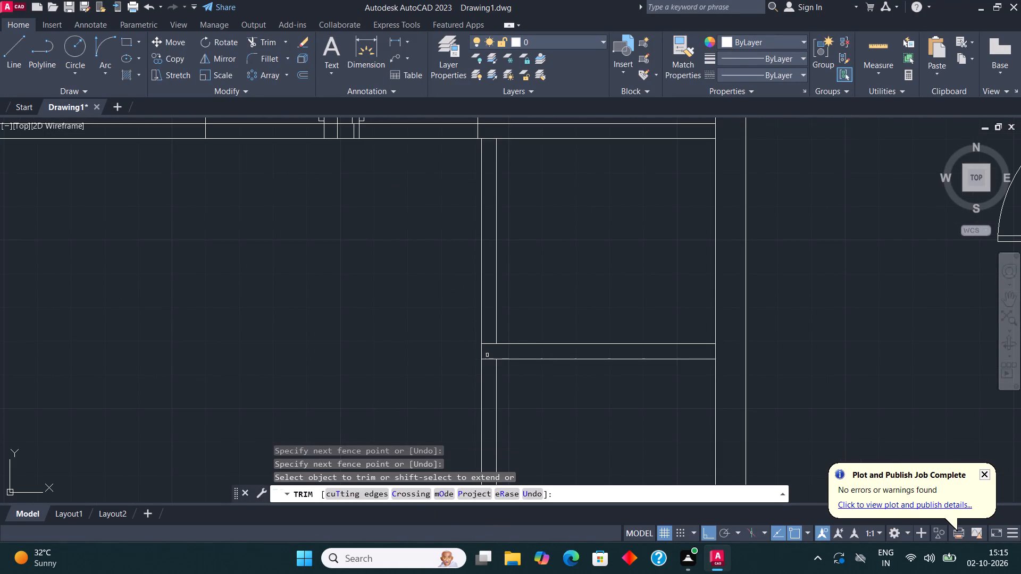
pyautogui.click(491, 345)
pyautogui.click(491, 359)
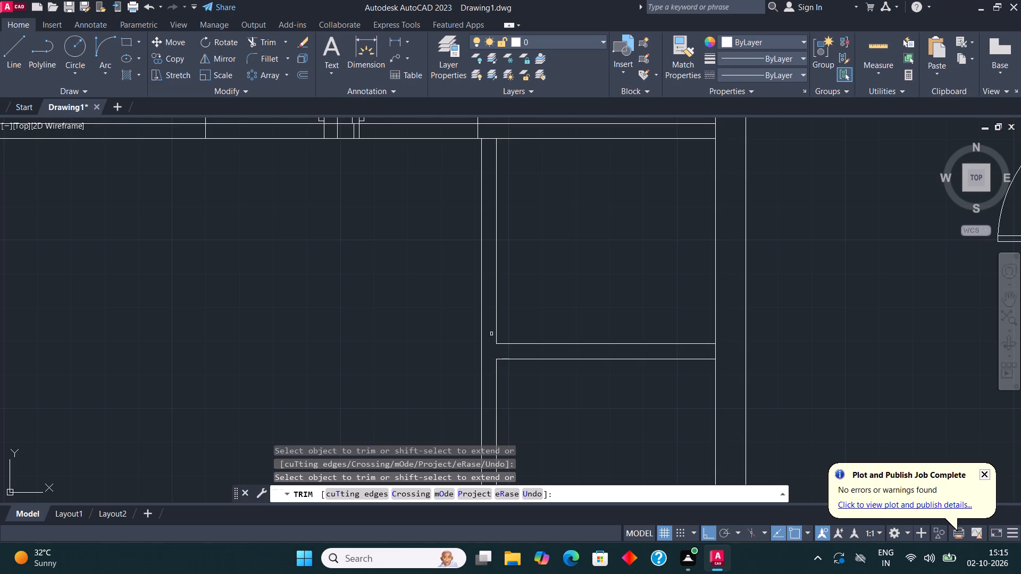
pyautogui.scroll(-2, 488, 301)
pyautogui.press('Escape')
# Mirror the top-right room's door block about a horizontal line just above it, keeping the original.
pyautogui.scroll(-2, 533, 326)
pyautogui.moveTo(417, 321); pyautogui.dragTo(459, 315, button='middle')
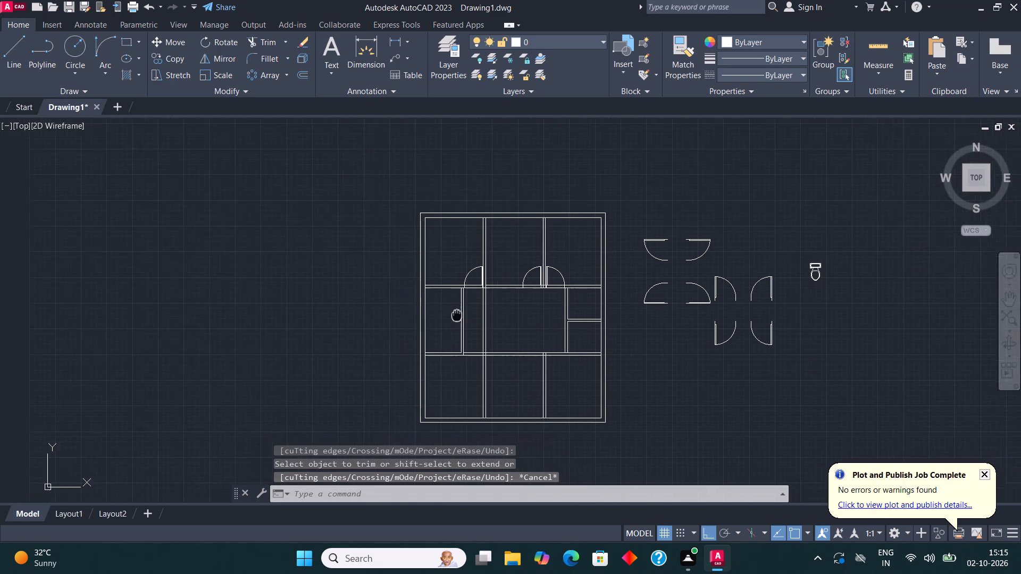
pyautogui.moveTo(459, 315); pyautogui.dragTo(487, 313, button='middle')
pyautogui.scroll(1, 490, 311)
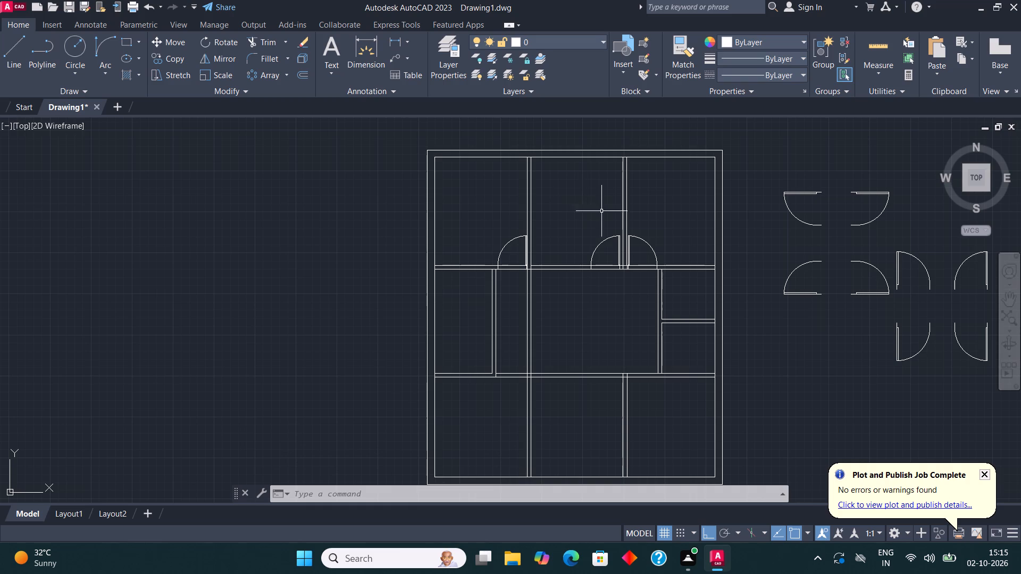
pyautogui.moveTo(665, 351); pyautogui.dragTo(617, 296, button='middle')
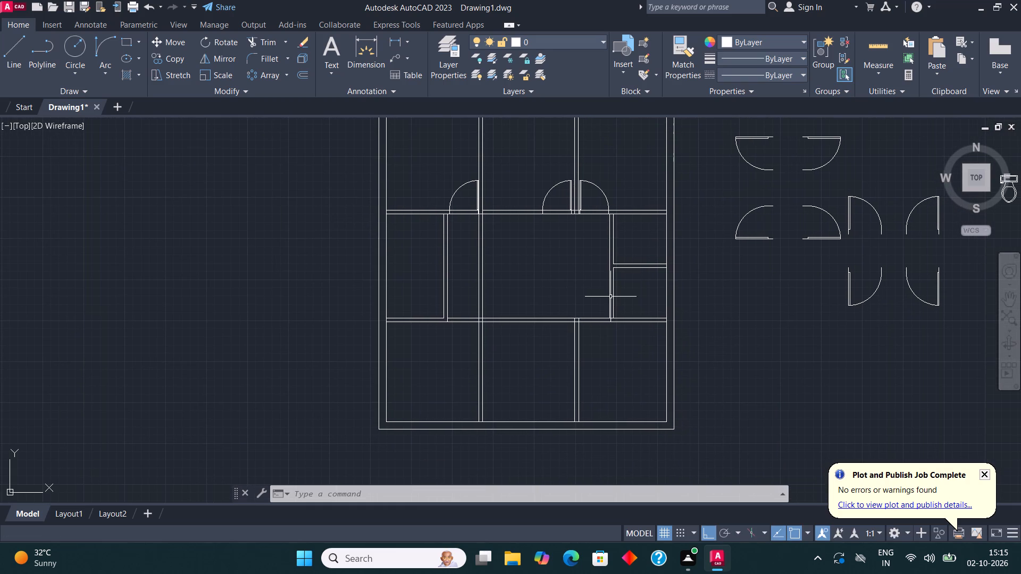
pyautogui.moveTo(724, 302); pyautogui.dragTo(704, 302, button='middle')
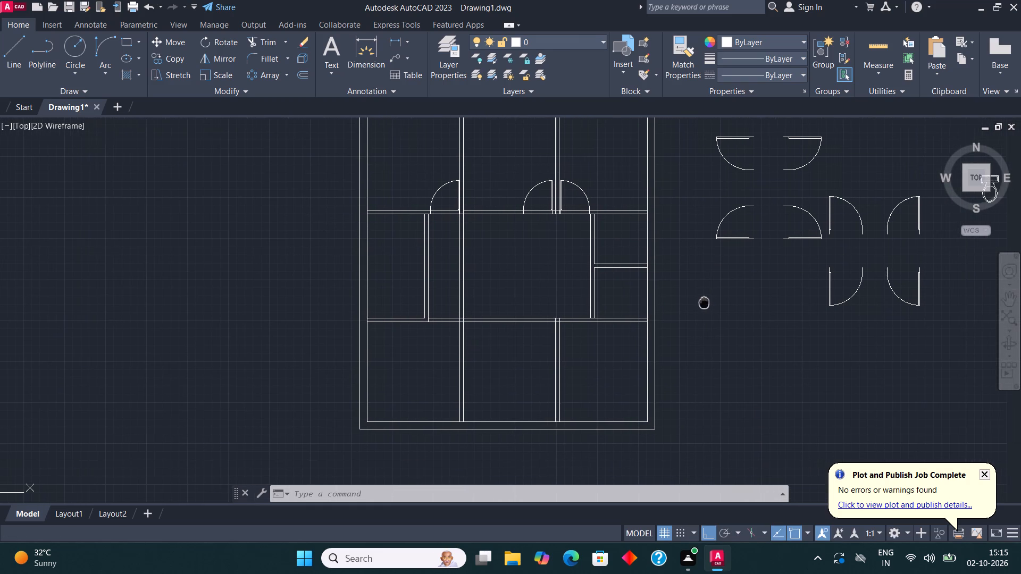
pyautogui.moveTo(704, 302); pyautogui.dragTo(695, 302, button='middle')
pyautogui.click(559, 182)
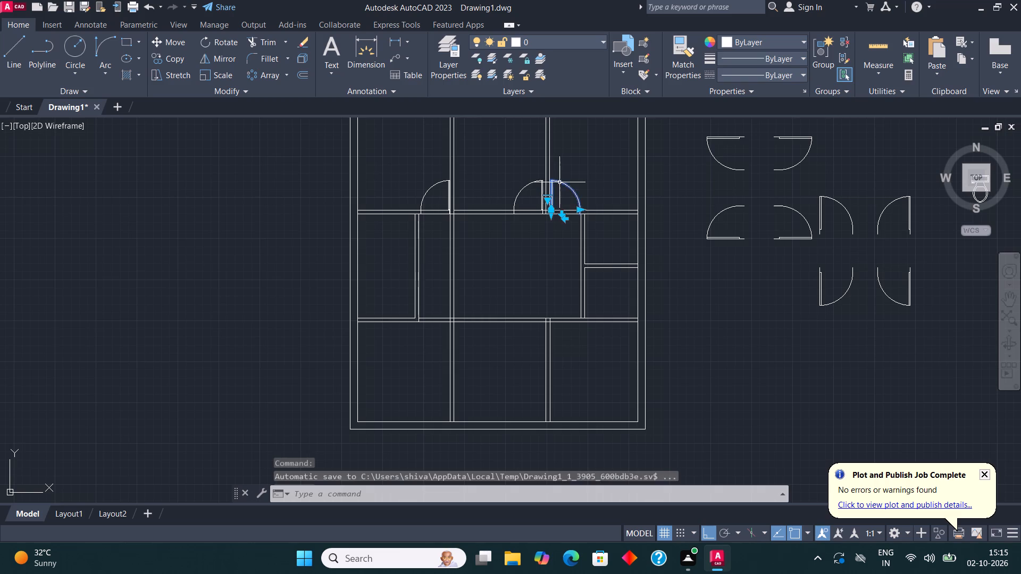
pyautogui.scroll(3, 578, 176)
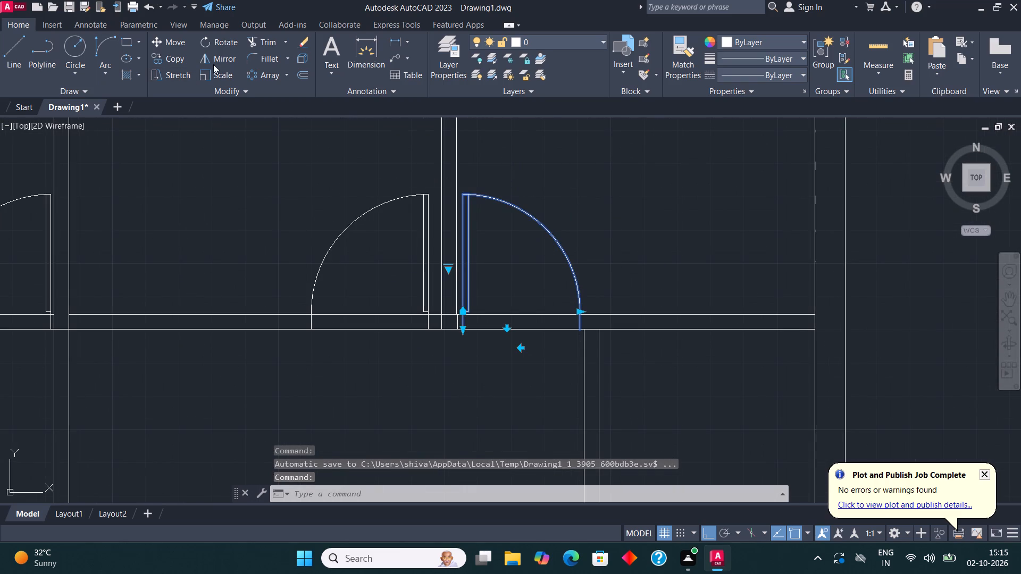
pyautogui.click(216, 57)
pyautogui.moveTo(651, 233); pyautogui.dragTo(650, 270, button='middle')
pyautogui.click(502, 190)
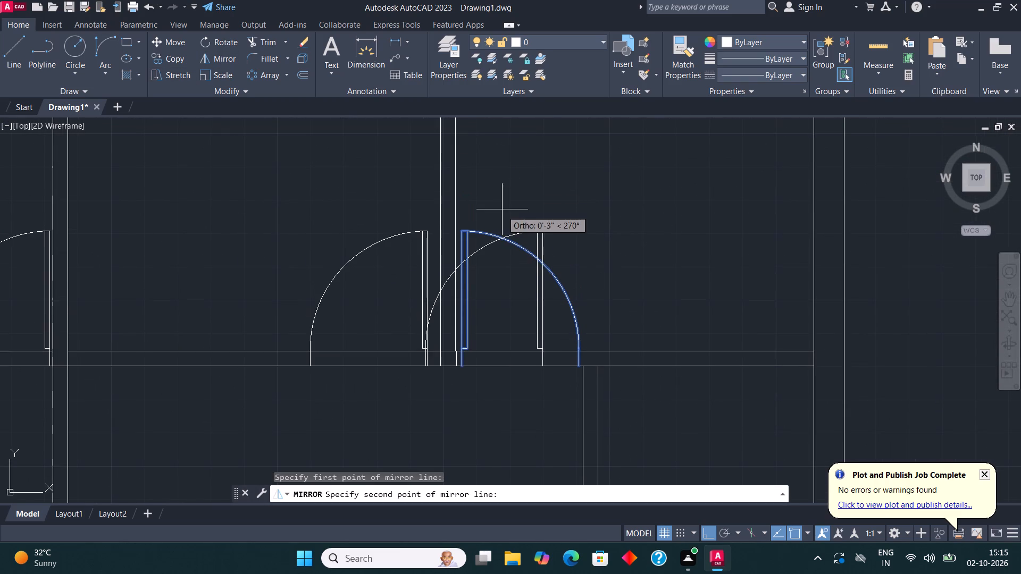
pyautogui.click(491, 180)
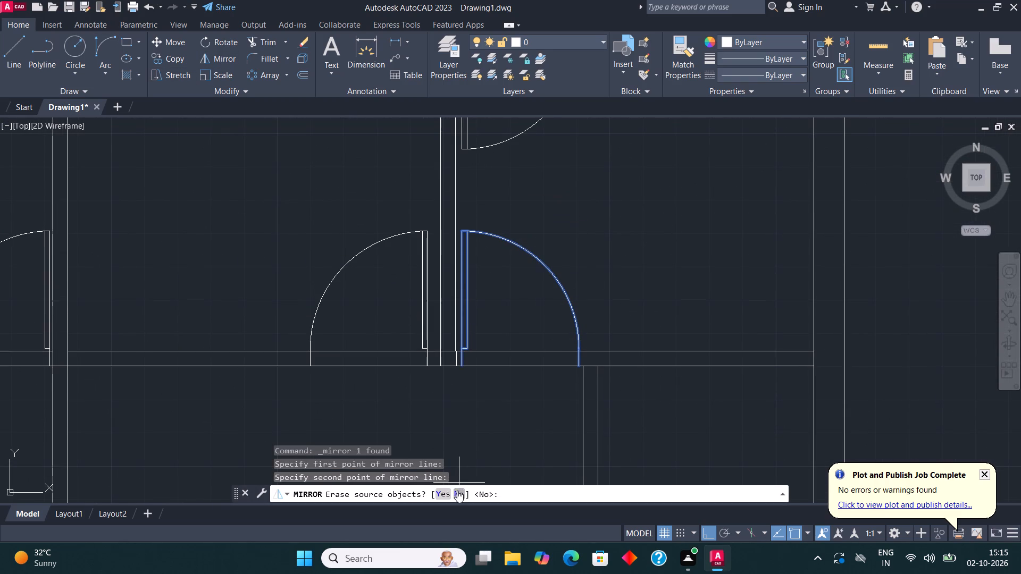
pyautogui.click(458, 491)
# Move the mirrored door to the lower horizontal partition, hinged against the right face of the vertical partition between the bottom-middle and bottom-right rooms.
pyautogui.click(482, 146)
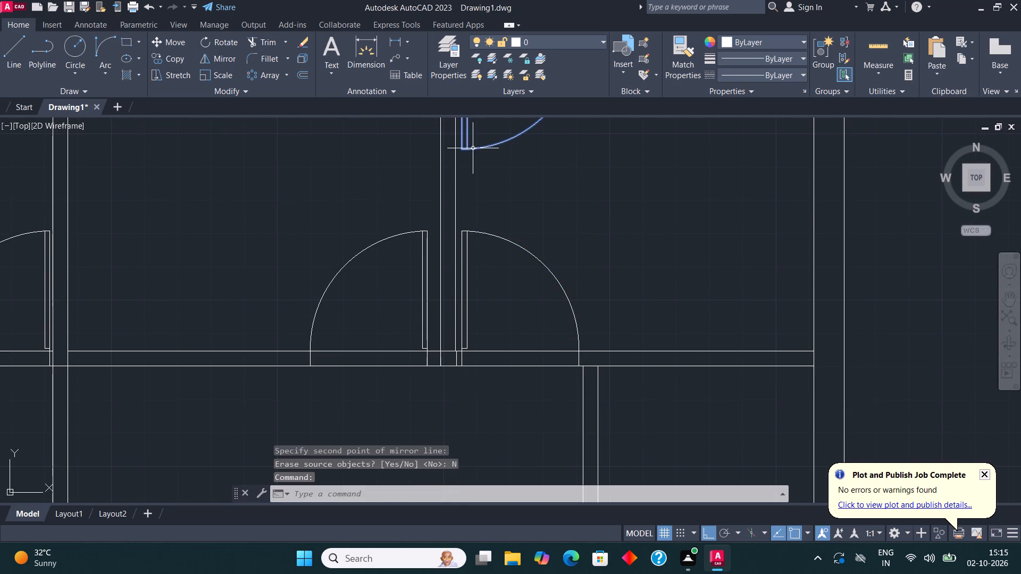
pyautogui.click(175, 53)
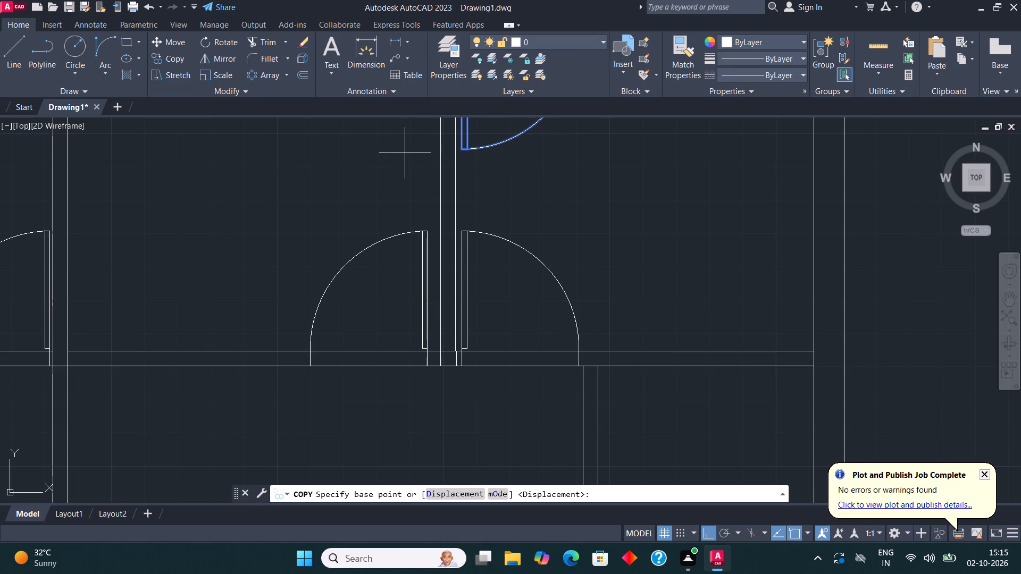
pyautogui.press('Escape')
pyautogui.click(478, 149)
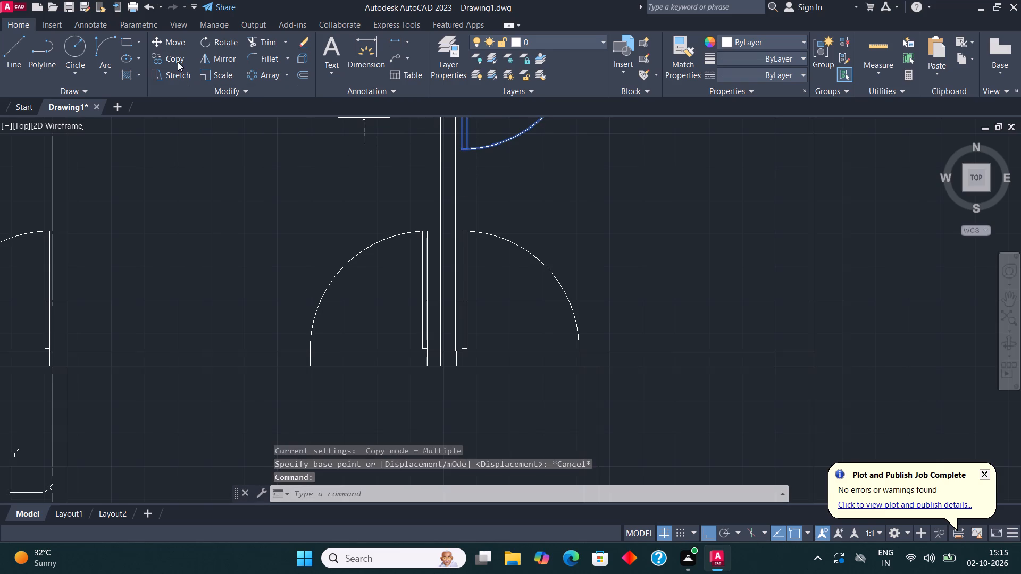
pyautogui.click(179, 45)
pyautogui.scroll(-1, 417, 202)
pyautogui.moveTo(458, 246); pyautogui.dragTo(459, 353, button='middle')
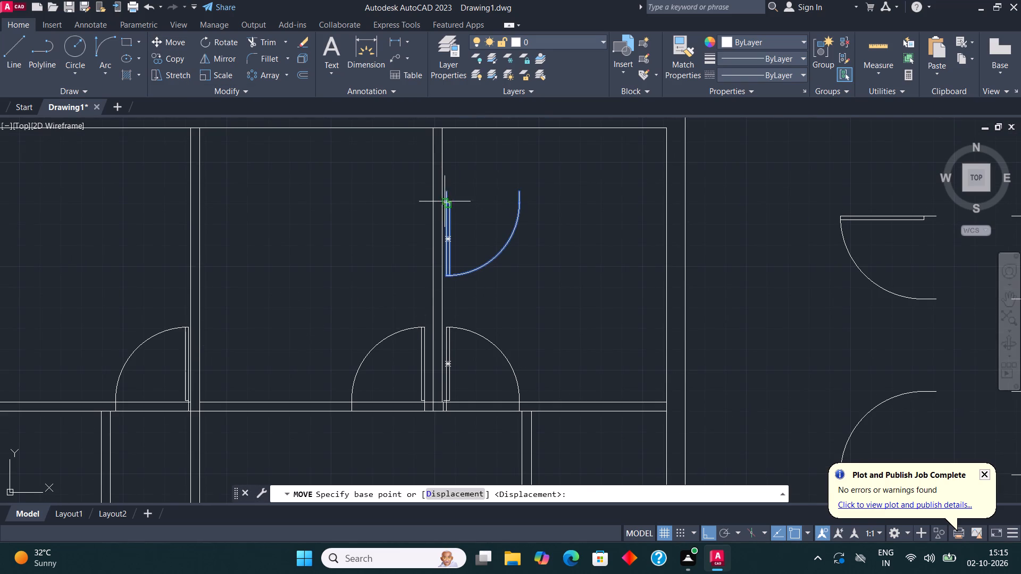
pyautogui.click(440, 193)
pyautogui.scroll(-2, 517, 202)
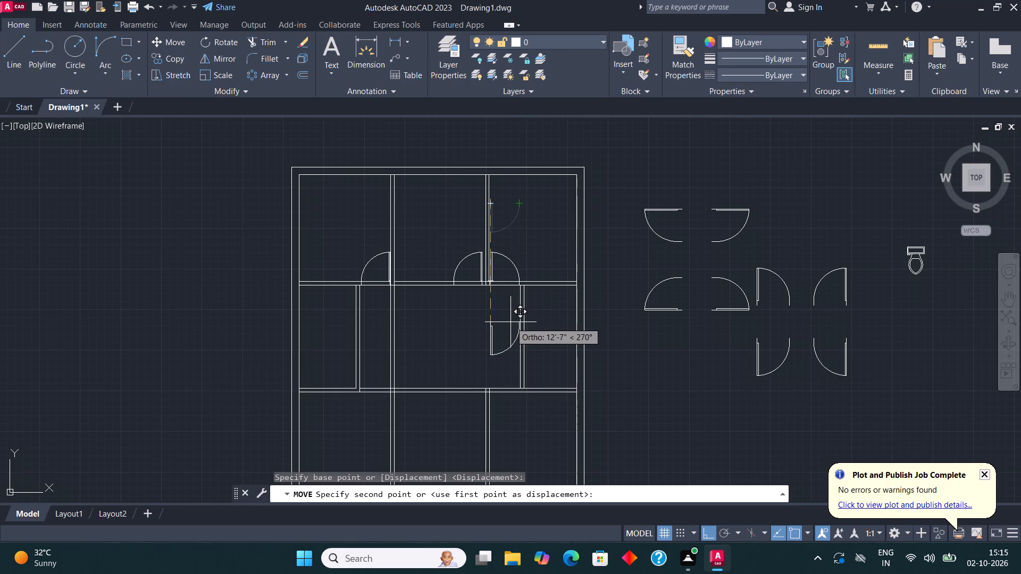
pyautogui.press('F8')
pyautogui.scroll(-1, 558, 264)
pyautogui.scroll(4, 515, 359)
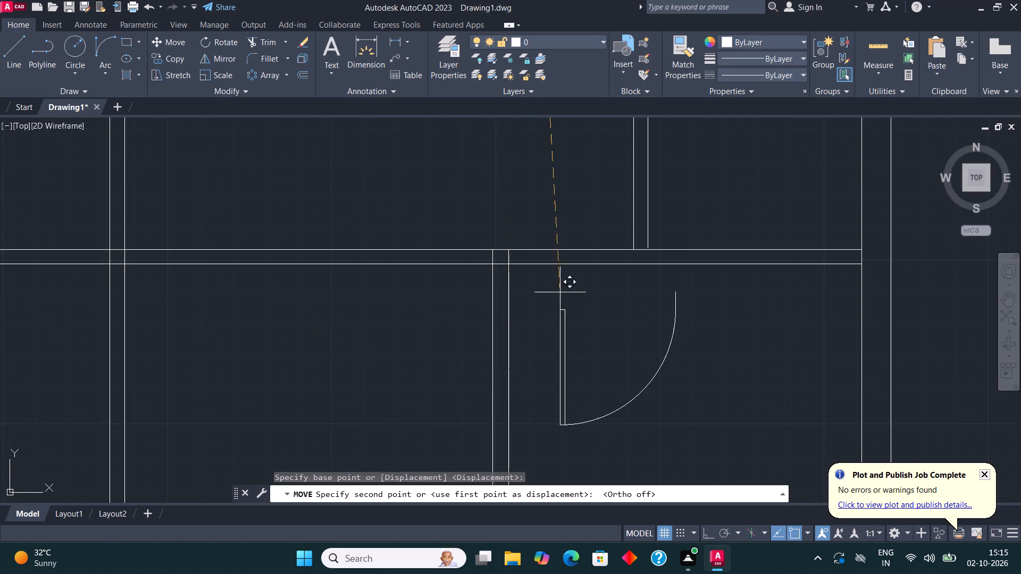
pyautogui.scroll(2, 547, 268)
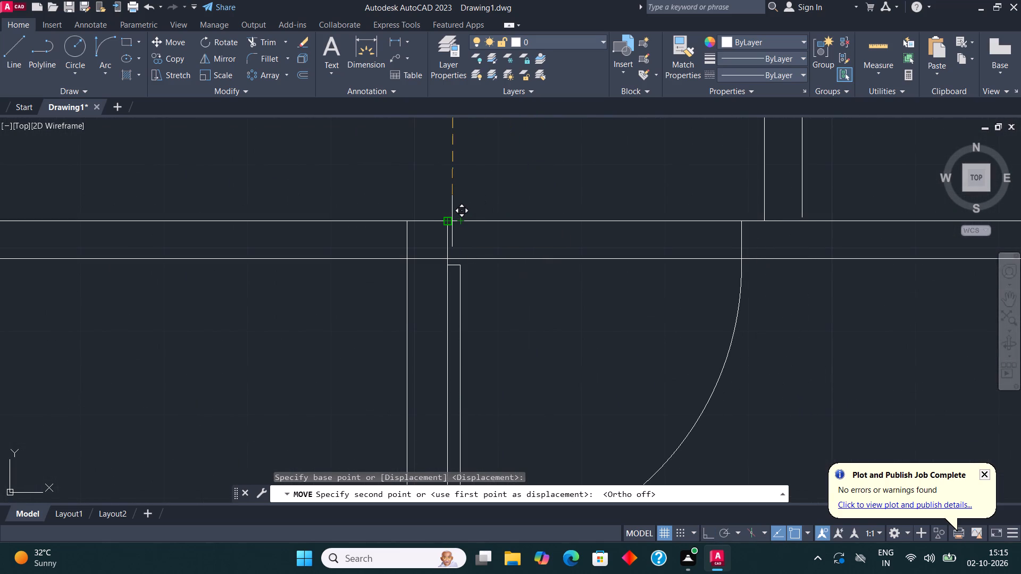
pyautogui.click(454, 221)
# Shift the bottom-right room's door slightly right along the horizontal partition, leaving a small gap from the vertical partition.
pyautogui.scroll(-2, 541, 207)
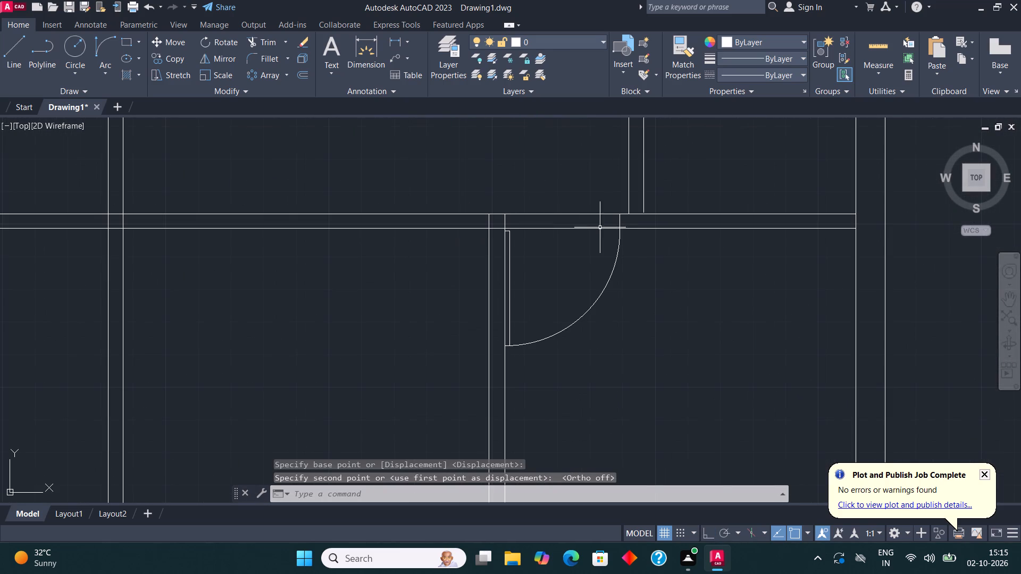
pyautogui.scroll(2, 600, 206)
pyautogui.press('Escape')
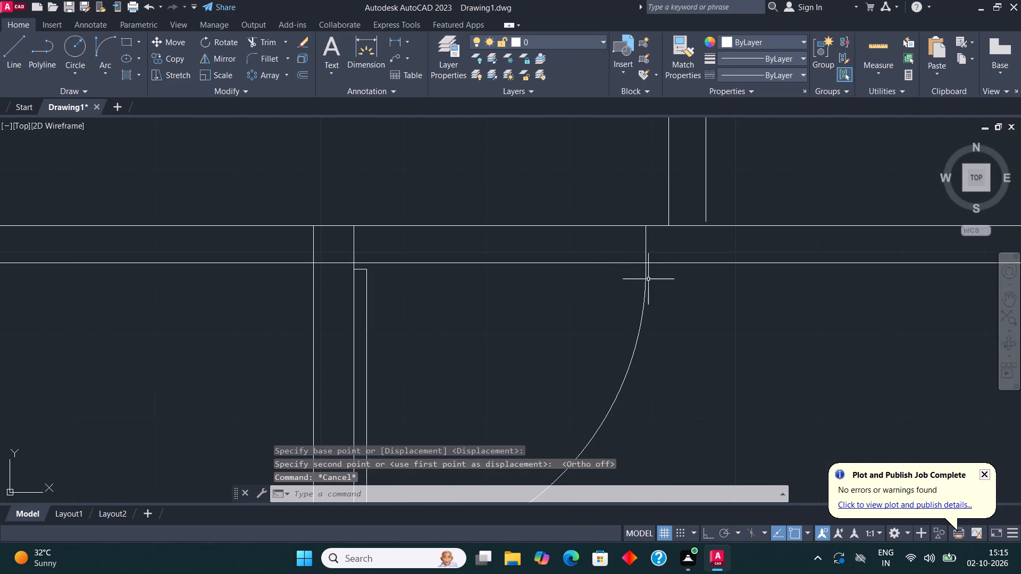
pyautogui.click(648, 278)
pyautogui.click(580, 283)
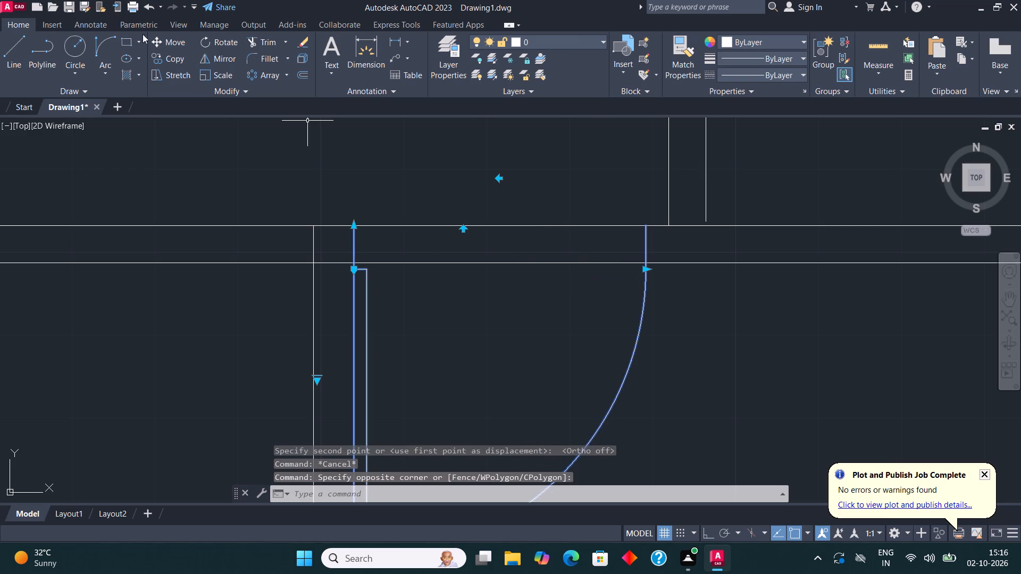
pyautogui.click(176, 40)
pyautogui.scroll(3, 347, 222)
pyautogui.click(358, 238)
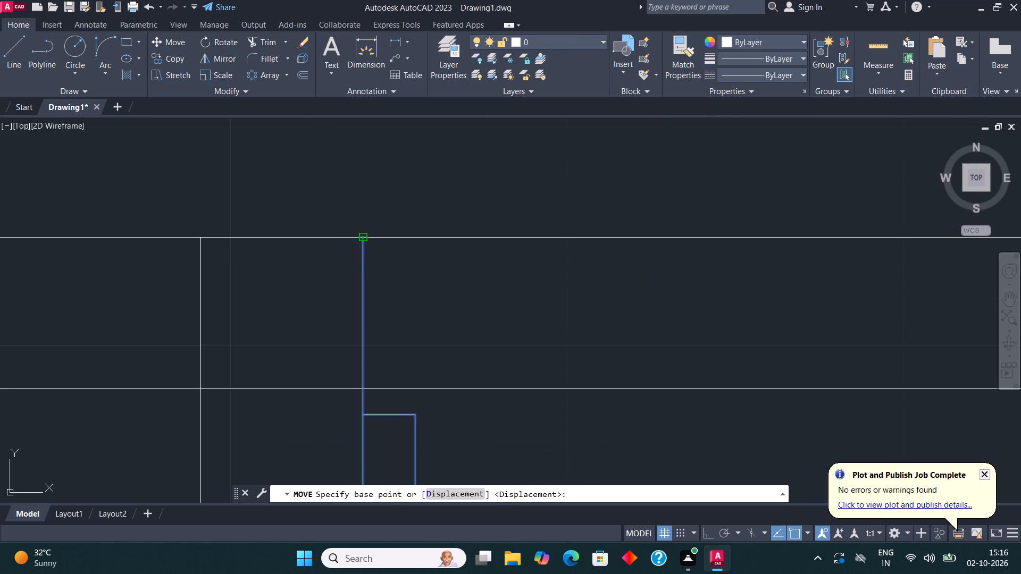
pyautogui.click(387, 240)
# Mirror the bottom-right room's door into the bottom-middle room about the vertical centreline of their shared partition, keeping the original.
pyautogui.scroll(-3, 380, 188)
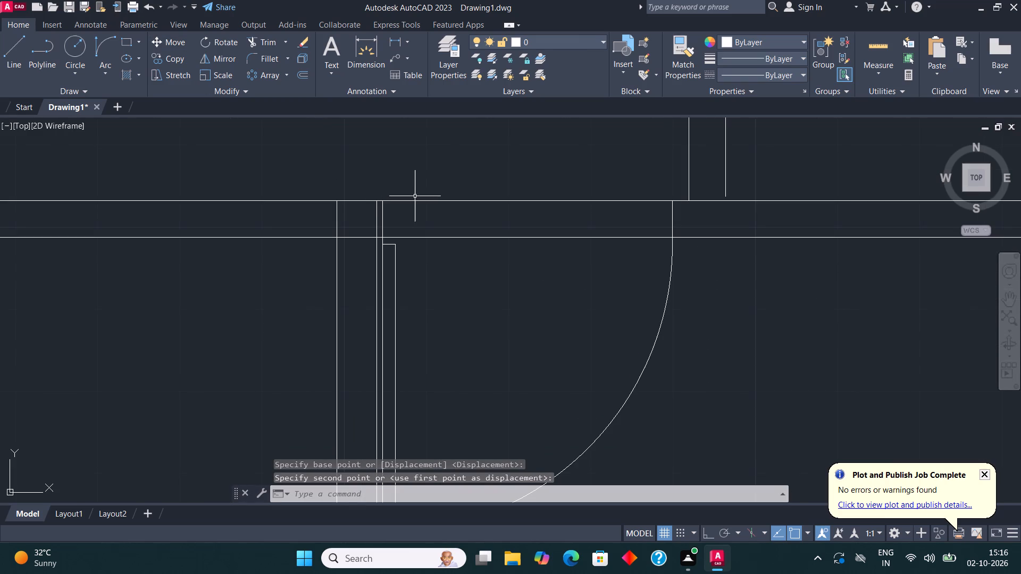
pyautogui.scroll(-2, 414, 244)
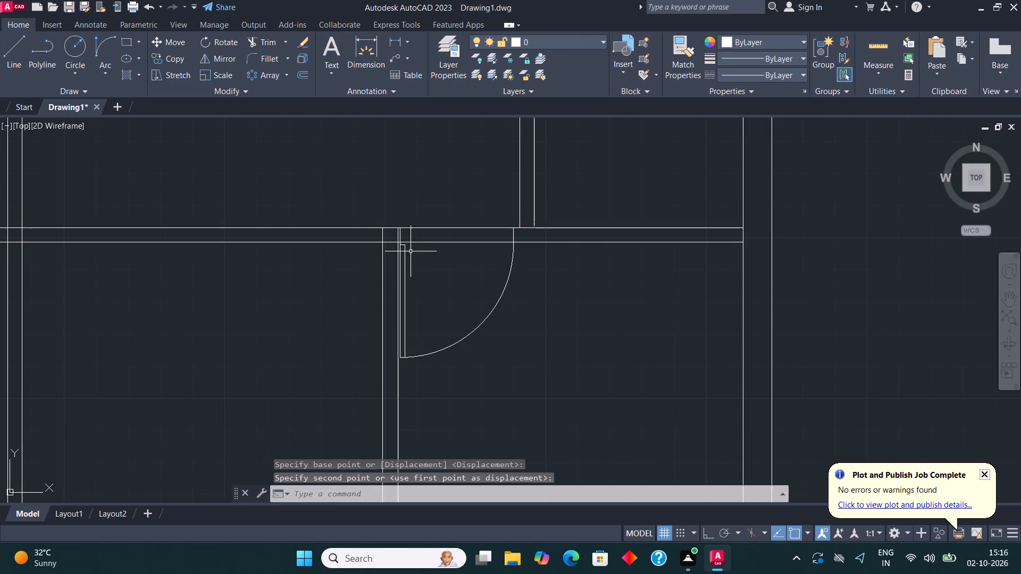
pyautogui.moveTo(424, 253); pyautogui.dragTo(467, 291, button='middle')
pyautogui.click(449, 288)
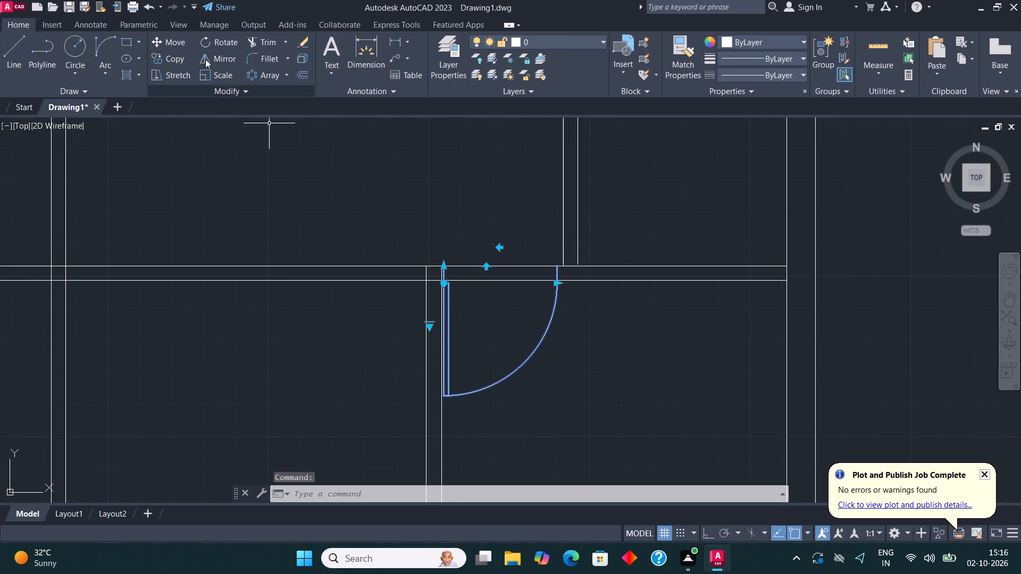
pyautogui.click(227, 56)
pyautogui.scroll(1, 416, 275)
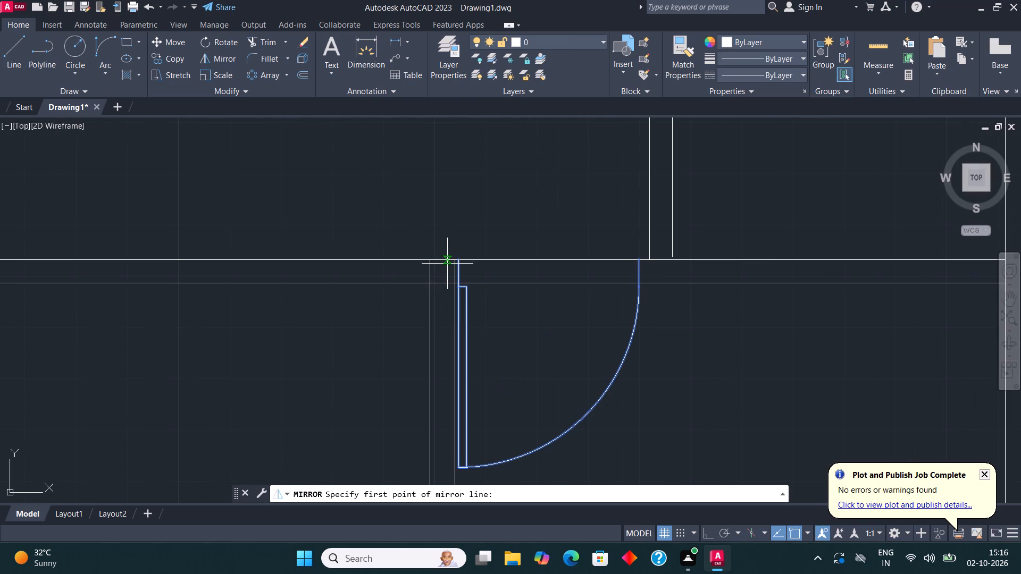
pyautogui.click(443, 261)
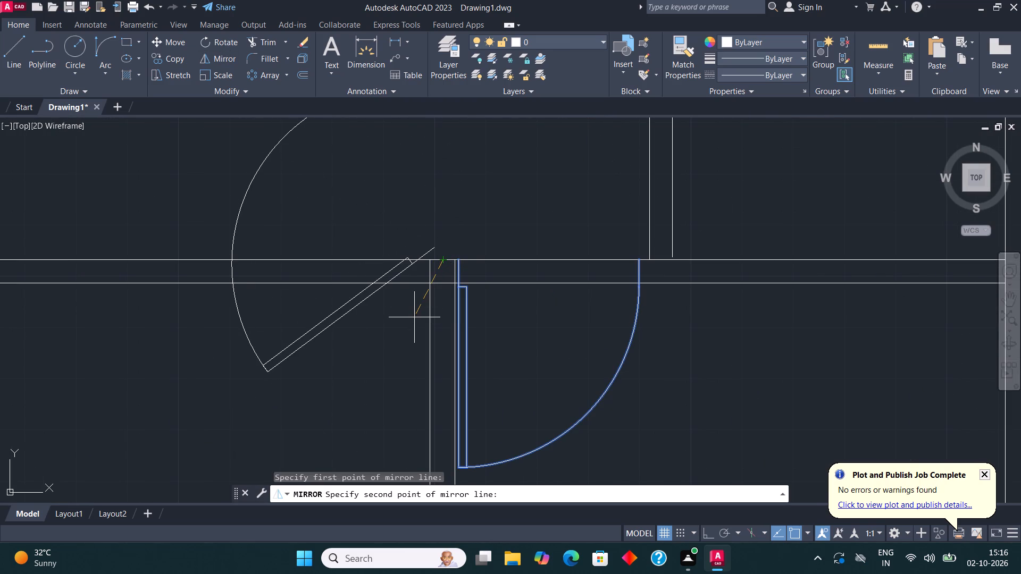
pyautogui.press('F8')
pyautogui.click(398, 333)
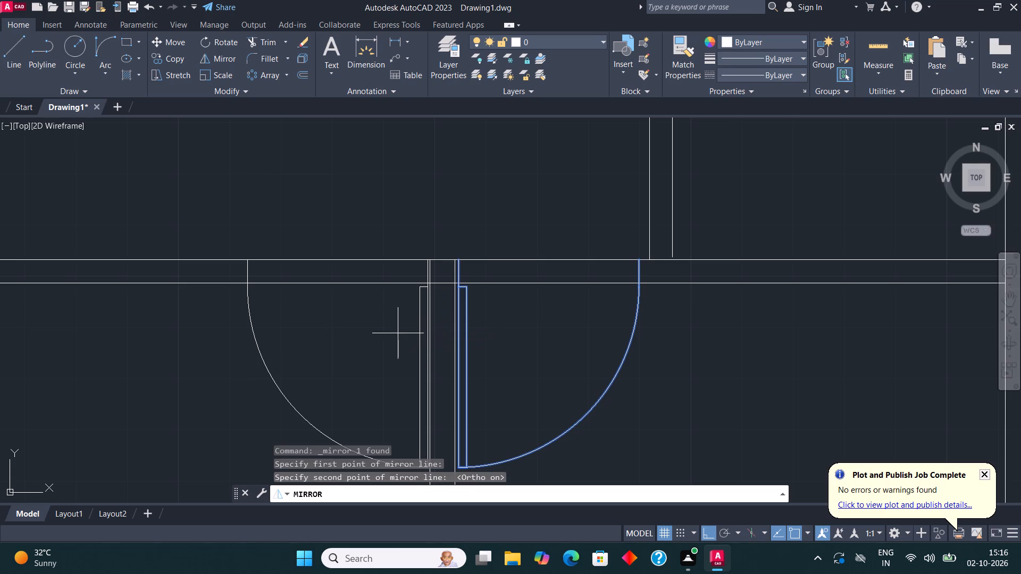
pyautogui.click(457, 492)
# Copy the bottom-middle room's door horizontally into the bottom-left room, hinged beside the left face of its vertical partition.
pyautogui.scroll(-2, 592, 283)
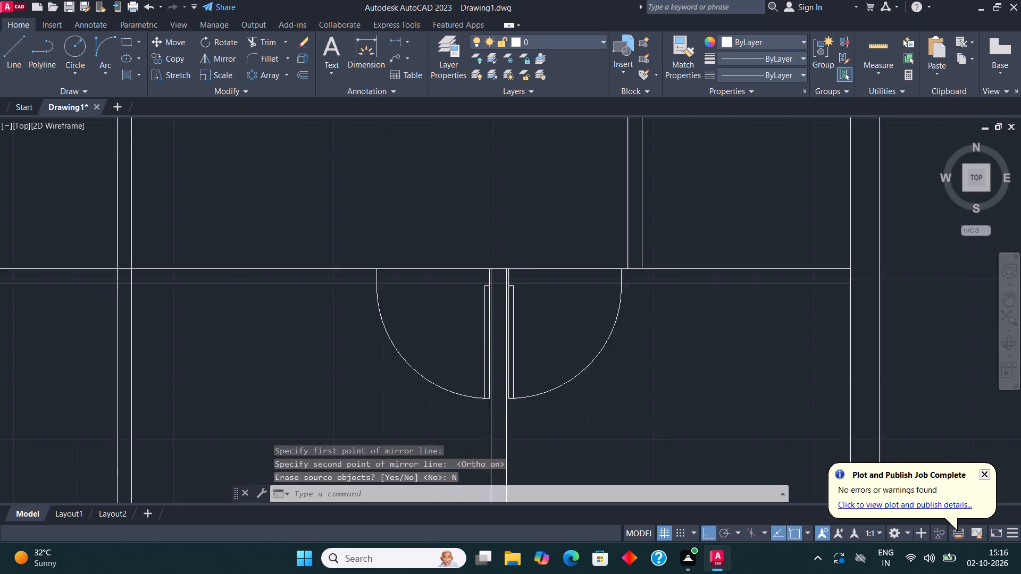
pyautogui.moveTo(517, 313); pyautogui.dragTo(628, 290, button='middle')
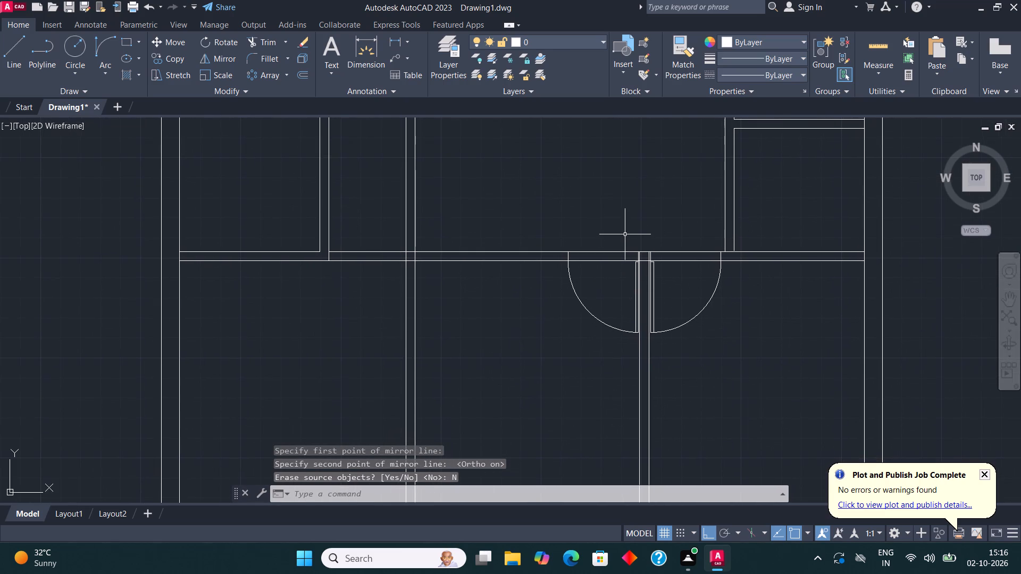
pyautogui.moveTo(573, 284); pyautogui.dragTo(631, 292, button='middle')
pyautogui.click(694, 272)
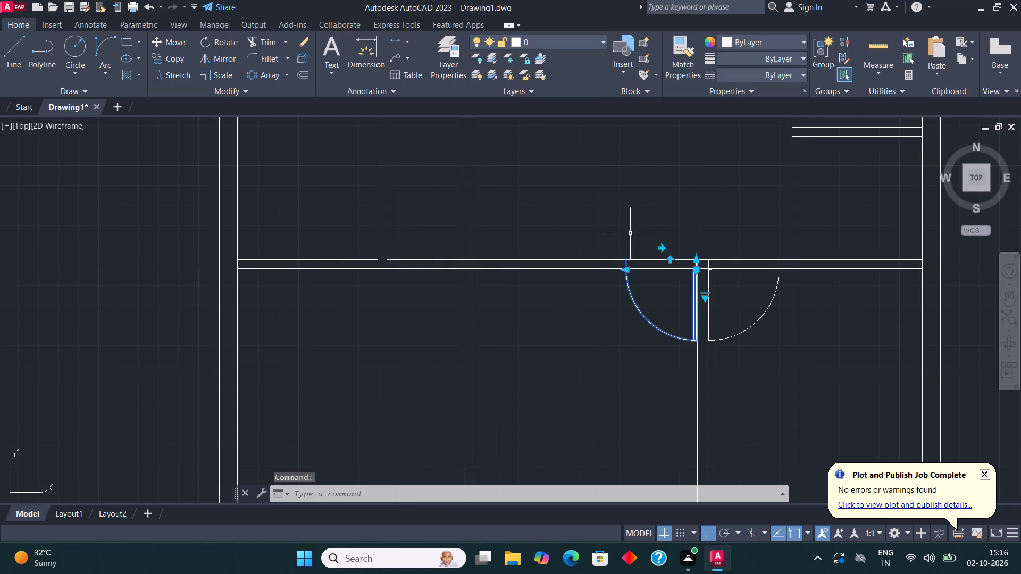
pyautogui.click(171, 57)
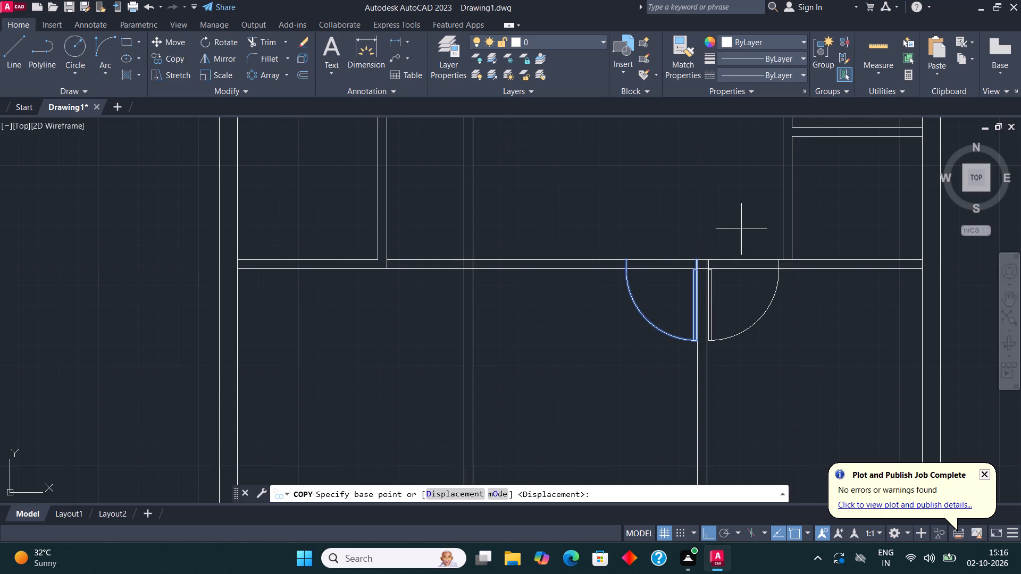
pyautogui.click(697, 256)
pyautogui.scroll(3, 464, 256)
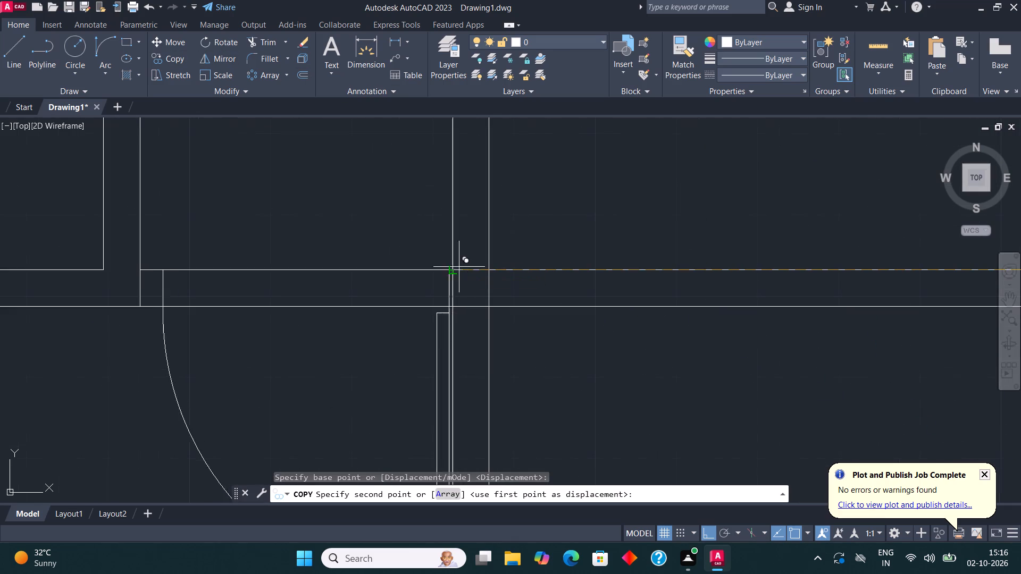
pyautogui.click(448, 270)
pyautogui.press('Escape')
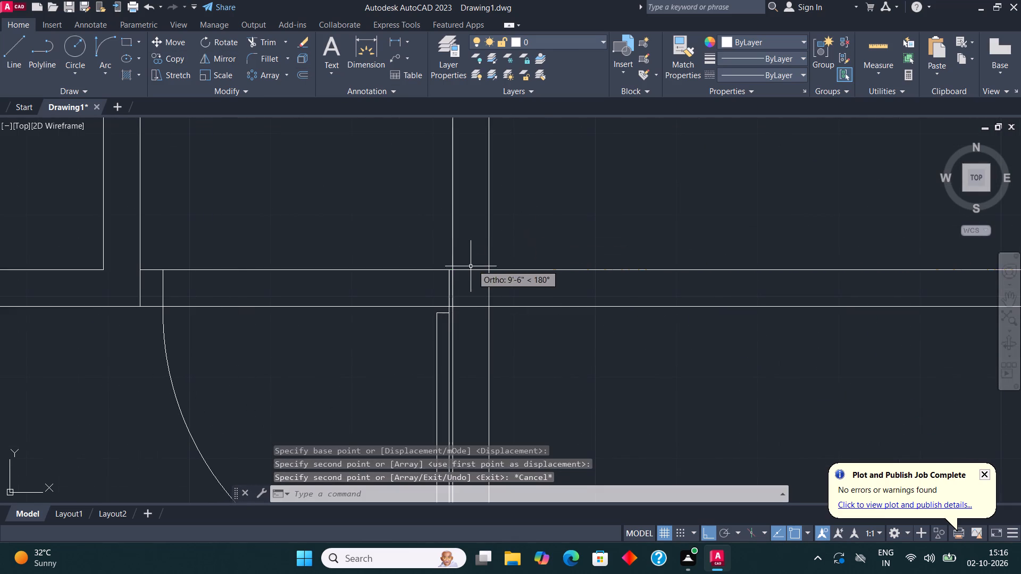
# Shift the bottom-left room's door slightly left along the horizontal partition, away from the vertical partition's face.
pyautogui.click(449, 310)
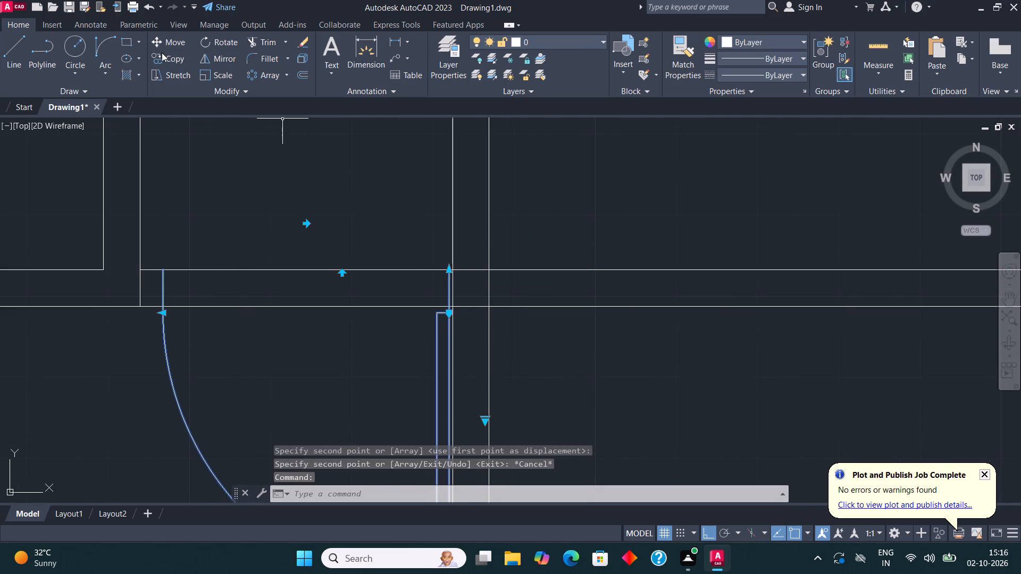
pyautogui.click(169, 38)
pyautogui.scroll(2, 451, 283)
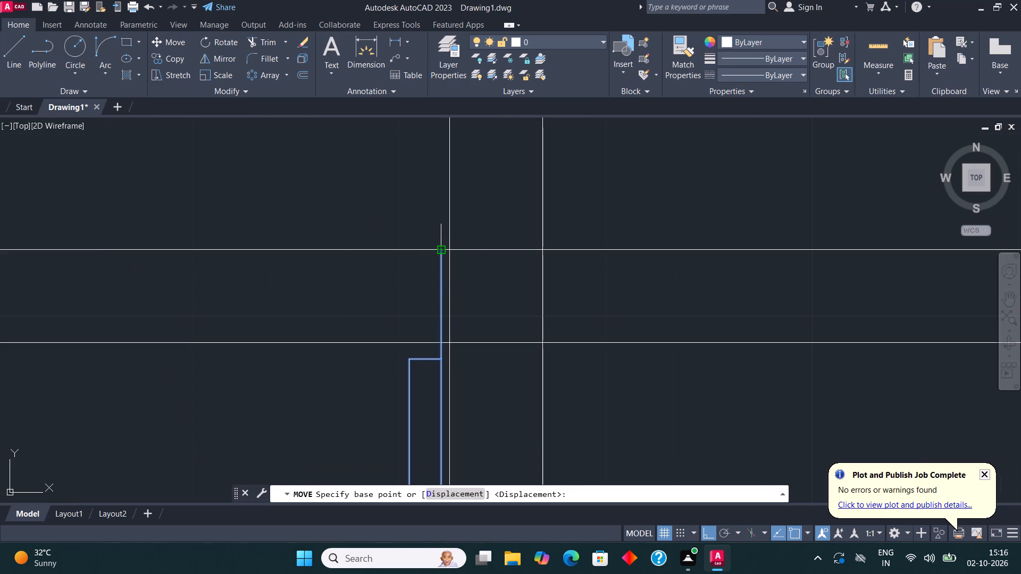
pyautogui.click(441, 250)
pyautogui.click(434, 250)
pyautogui.scroll(-5, 470, 217)
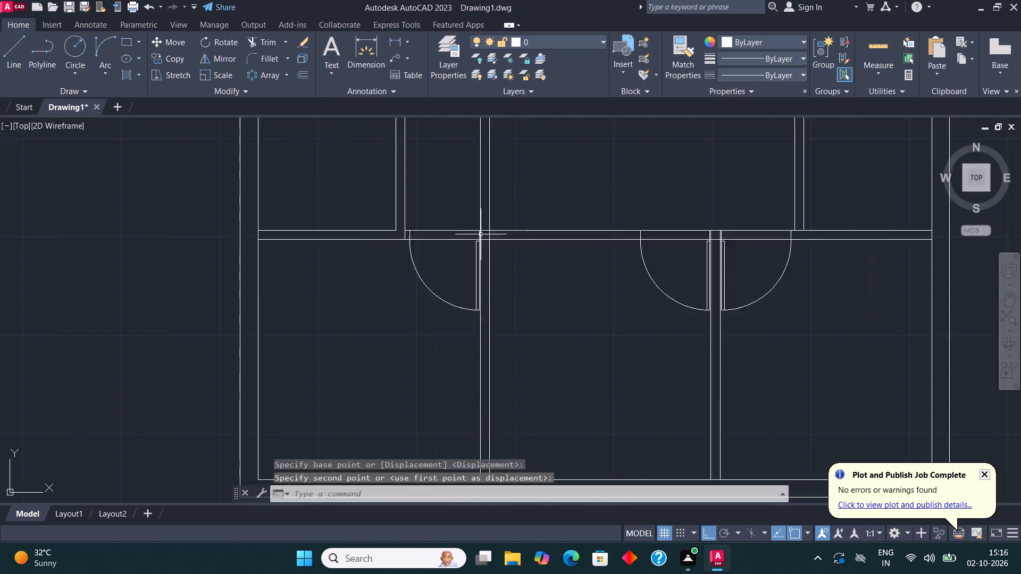
pyautogui.scroll(-1, 480, 234)
pyautogui.moveTo(616, 255); pyautogui.dragTo(501, 246, button='middle')
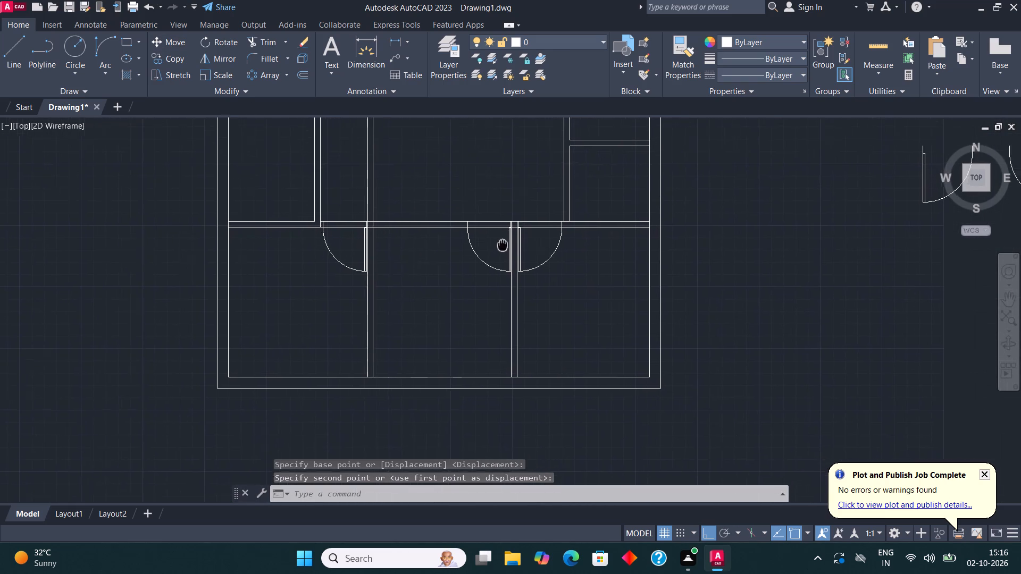
# Copy the pair of doors flanking the partition between the top-middle and top-right rooms straight down to the empty space below the plan.
pyautogui.moveTo(501, 246); pyautogui.dragTo(496, 252, button='middle')
pyautogui.scroll(-2, 514, 298)
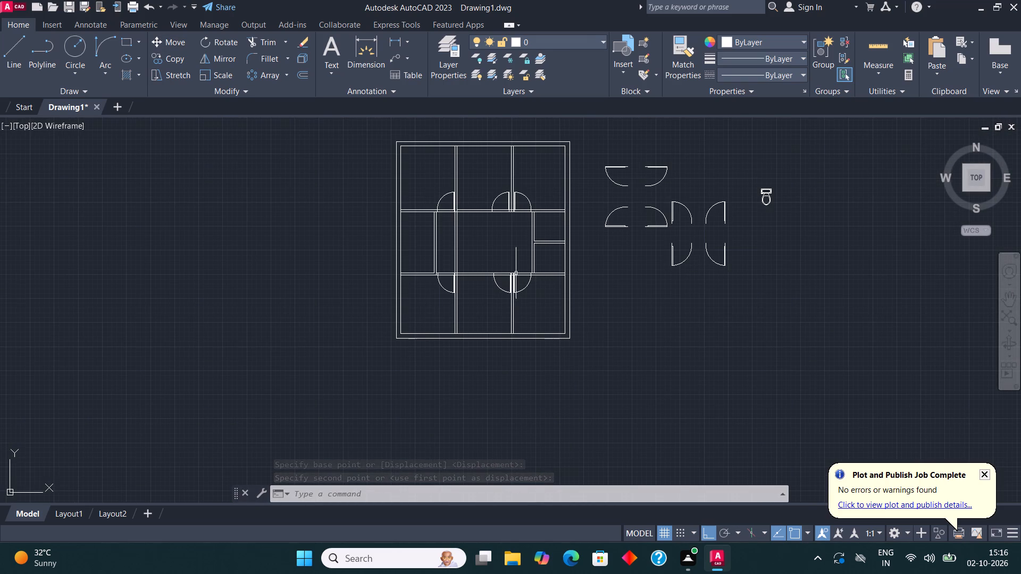
pyautogui.moveTo(520, 179); pyautogui.dragTo(517, 215, button='middle')
pyautogui.scroll(3, 512, 229)
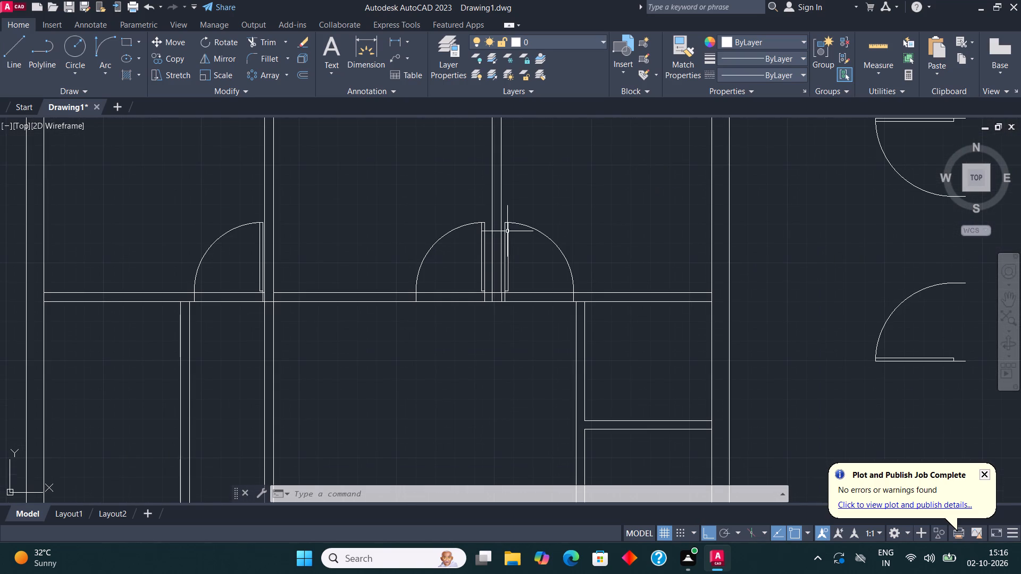
pyautogui.click(507, 231)
pyautogui.click(479, 226)
pyautogui.click(468, 212)
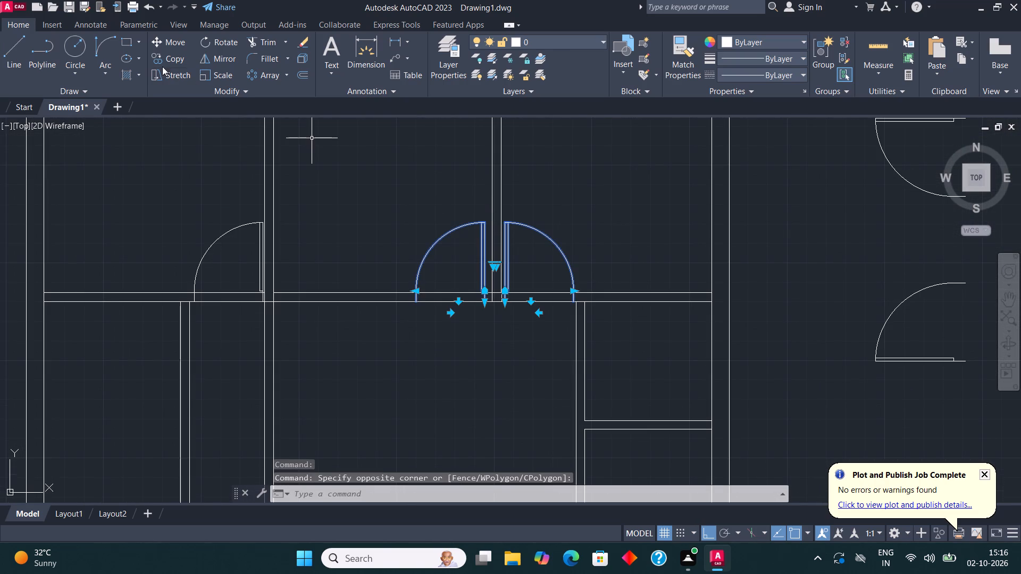
pyautogui.click(164, 60)
pyautogui.click(486, 241)
pyautogui.scroll(-3, 497, 208)
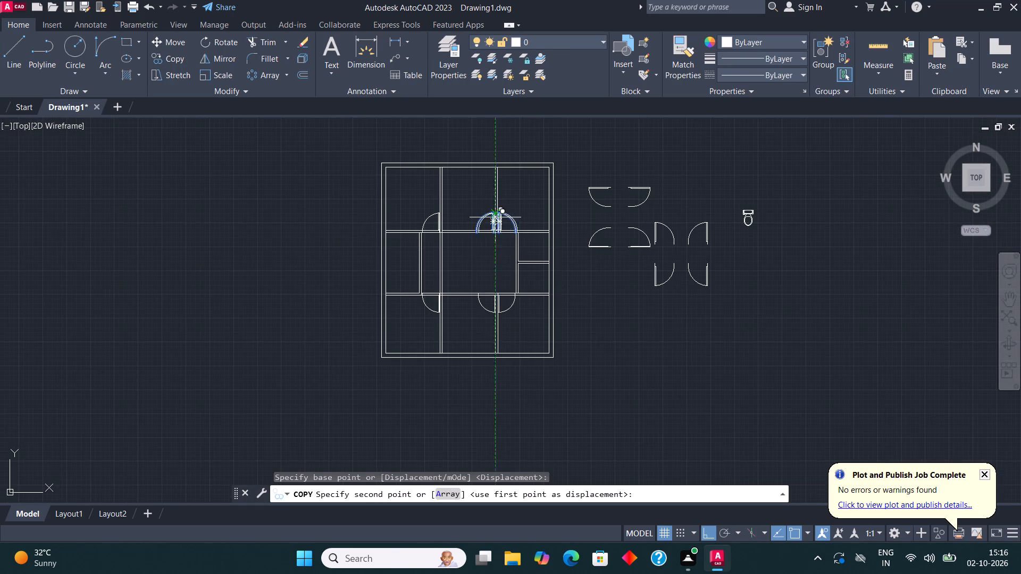
pyautogui.click(503, 386)
pyautogui.press('Escape')
# Move the copied left-hand door horizontally until its arc end meets the other copy's arc end, forming a double door.
pyautogui.scroll(3, 501, 401)
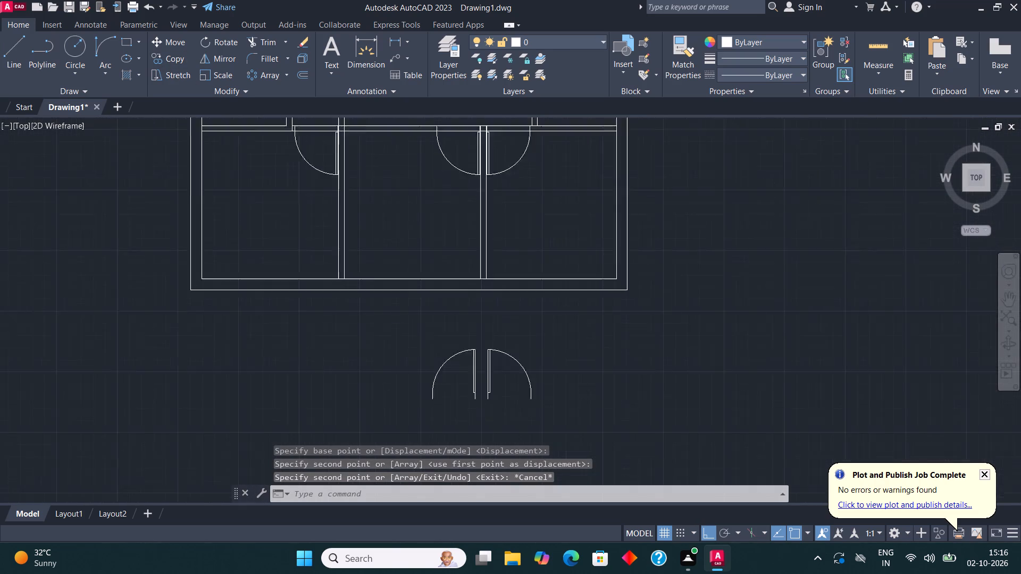
pyautogui.click(455, 364)
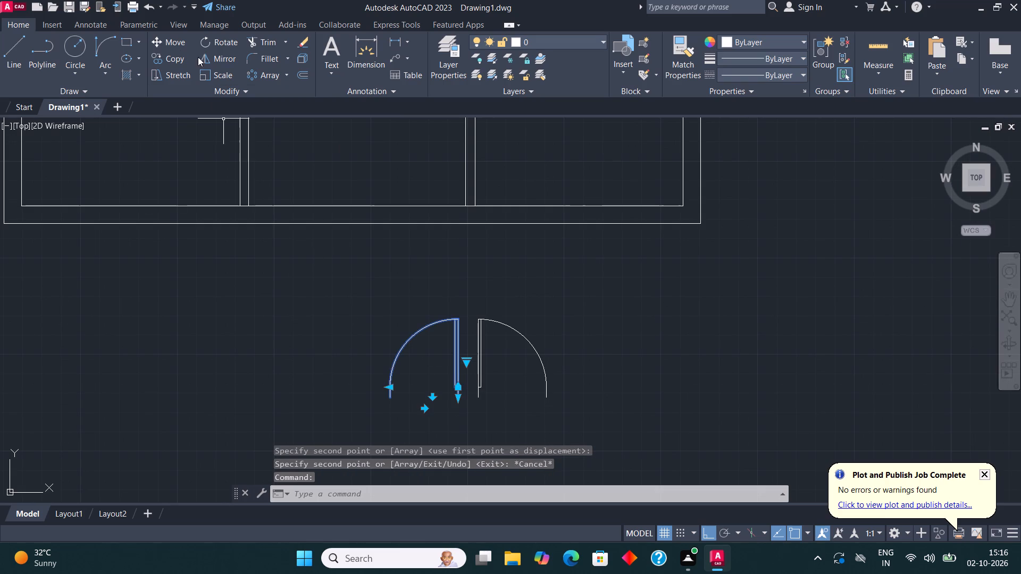
pyautogui.click(175, 42)
pyautogui.click(388, 401)
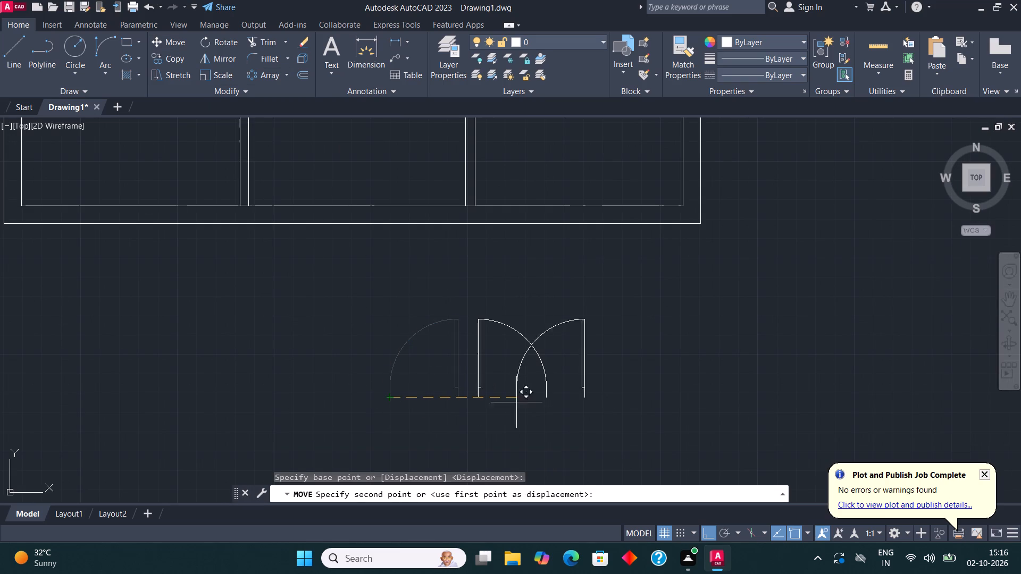
pyautogui.click(545, 400)
pyautogui.press('Escape')
# With Ortho off, move the double door into the bottom-middle room's outer wall, its right jamb on the outer face just left of the partition.
pyautogui.scroll(-1, 563, 357)
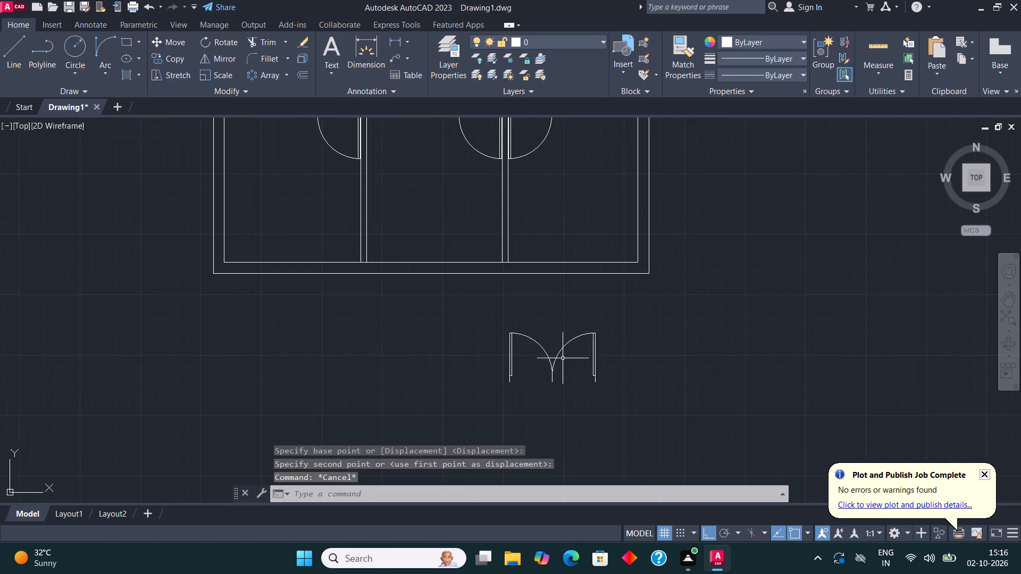
pyautogui.scroll(-1, 564, 359)
pyautogui.scroll(2, 569, 374)
pyautogui.moveTo(567, 375); pyautogui.dragTo(556, 363)
pyautogui.click(457, 298)
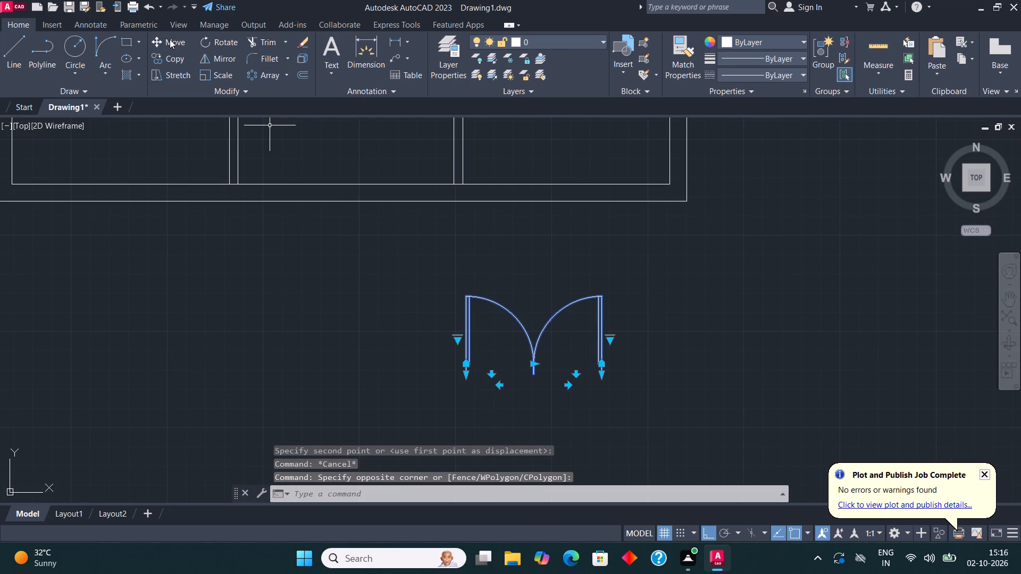
pyautogui.click(167, 38)
pyautogui.click(602, 380)
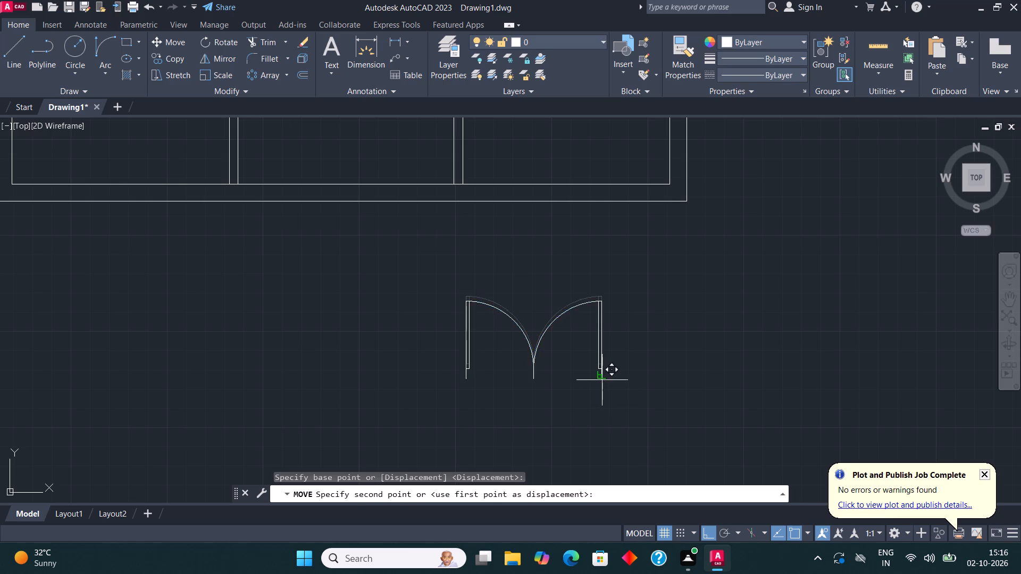
pyautogui.press('F8')
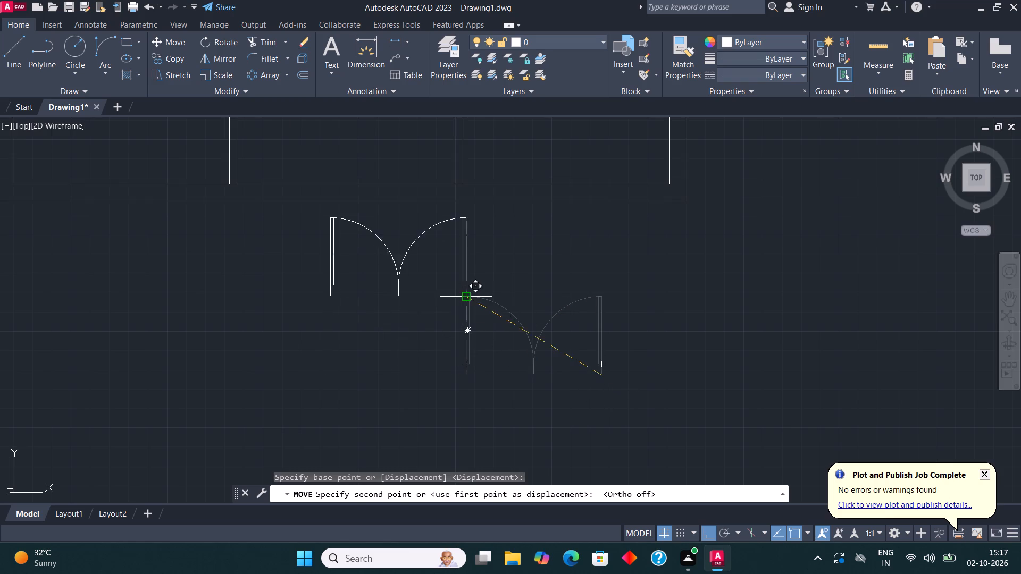
pyautogui.moveTo(486, 306); pyautogui.dragTo(503, 389, button='middle')
pyautogui.scroll(3, 457, 252)
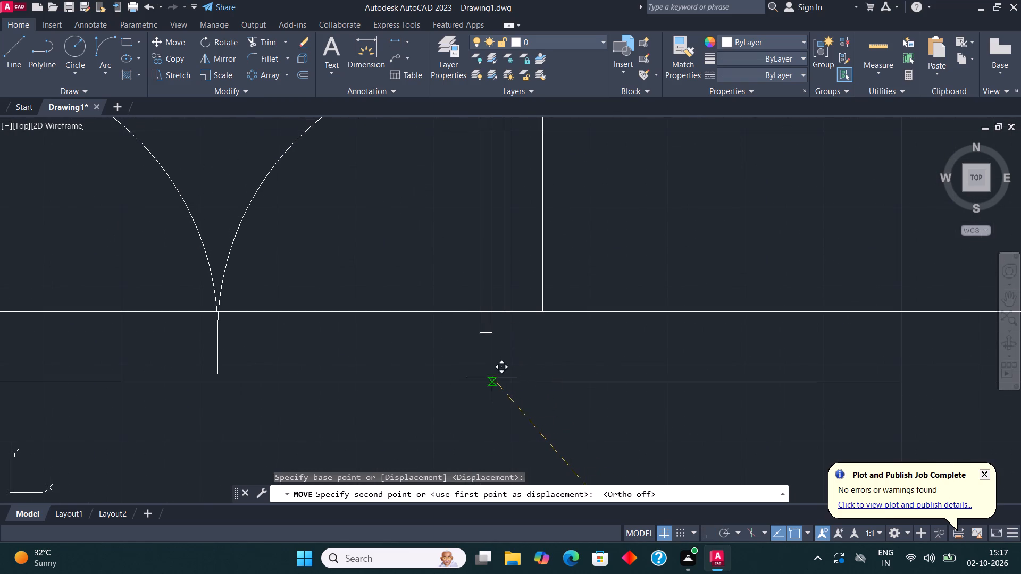
pyautogui.click(494, 383)
pyautogui.scroll(-3, 595, 317)
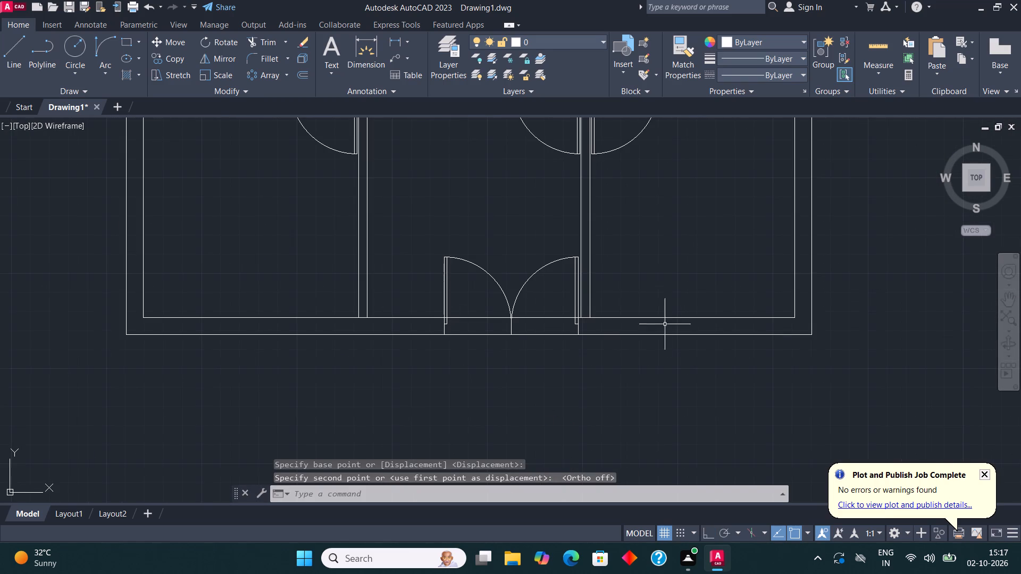
# Scale the double door down to roughly half size about its lower-right corner on the outer wall line.
pyautogui.moveTo(693, 345); pyautogui.dragTo(706, 375, button='middle')
pyautogui.scroll(-1, 543, 320)
pyautogui.scroll(3, 543, 324)
pyautogui.moveTo(536, 337); pyautogui.dragTo(531, 332)
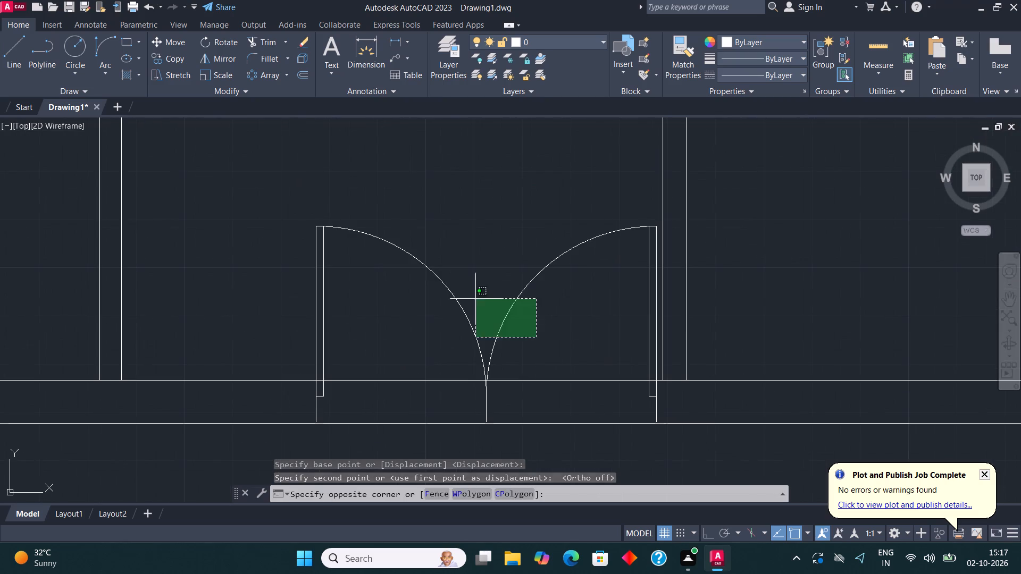
pyautogui.click(368, 259)
pyautogui.click(215, 75)
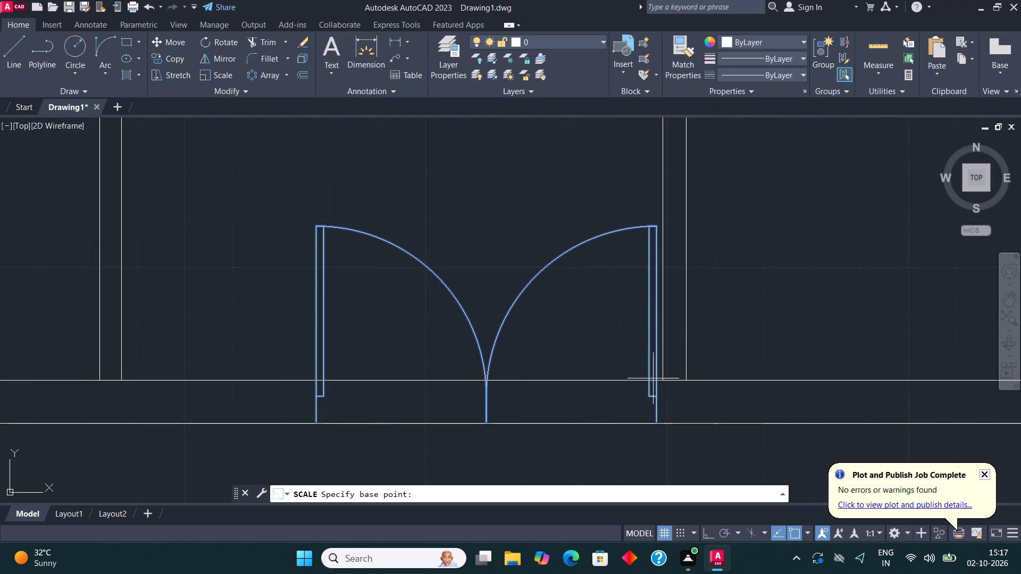
pyautogui.click(656, 424)
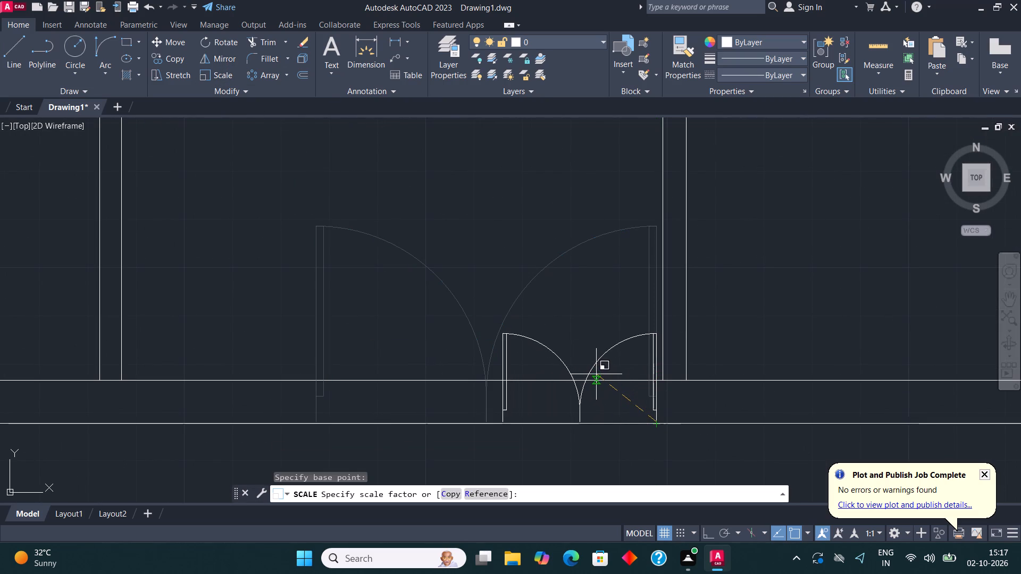
pyautogui.click(585, 359)
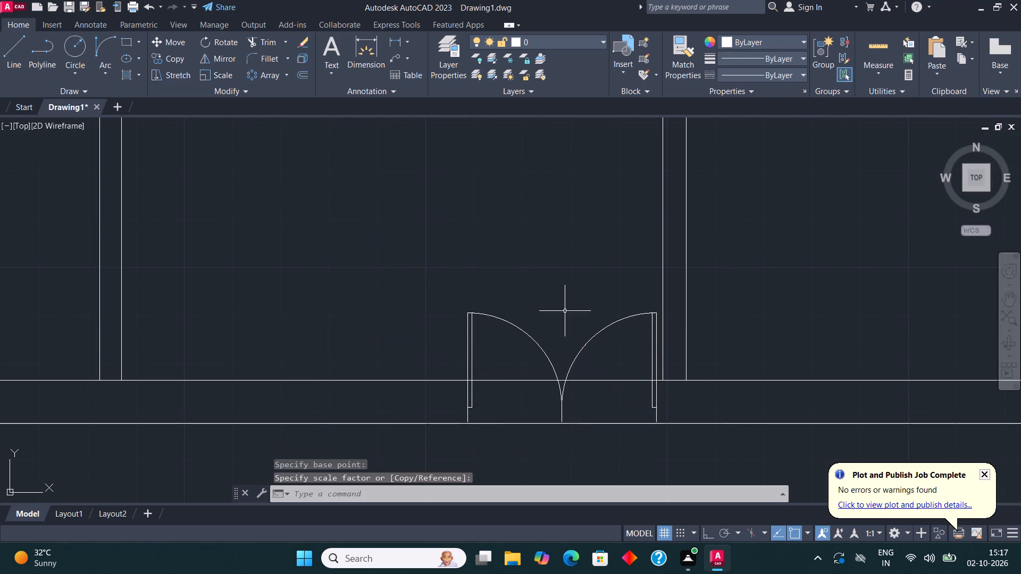
# Examine the bottom rooms and the double door's size and placement in the outer wall.
pyautogui.scroll(-3, 547, 272)
pyautogui.moveTo(576, 317); pyautogui.dragTo(586, 357, button='middle')
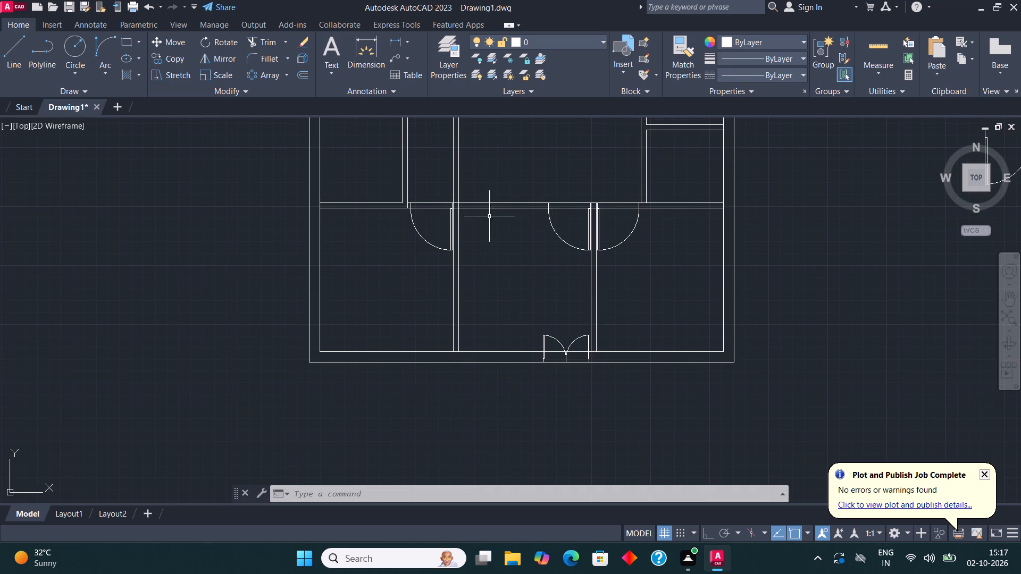
pyautogui.moveTo(672, 291); pyautogui.dragTo(624, 330, button='middle')
pyautogui.scroll(2, 528, 394)
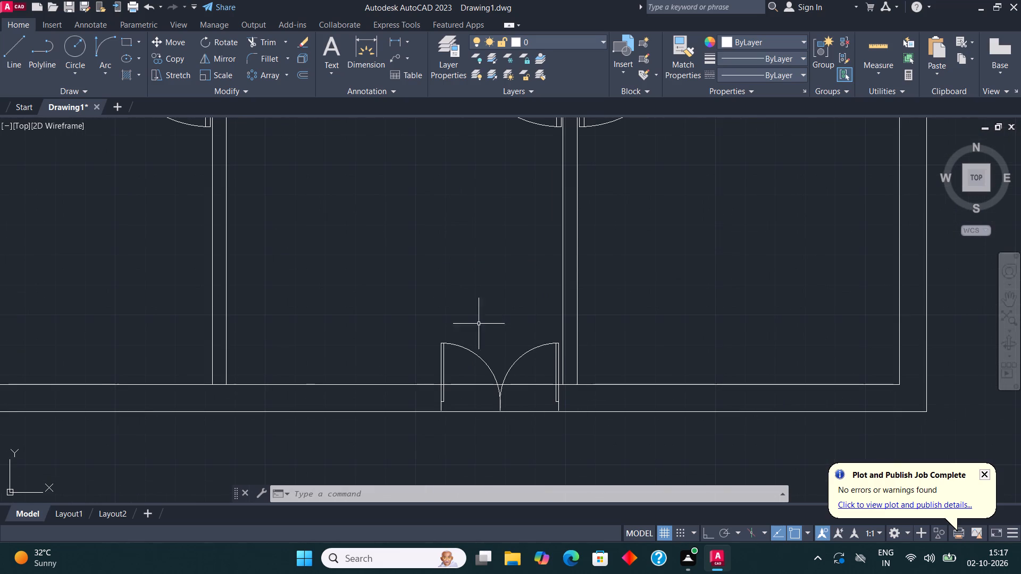
pyautogui.scroll(-1, 494, 325)
pyautogui.moveTo(504, 326); pyautogui.dragTo(765, 341, button='middle')
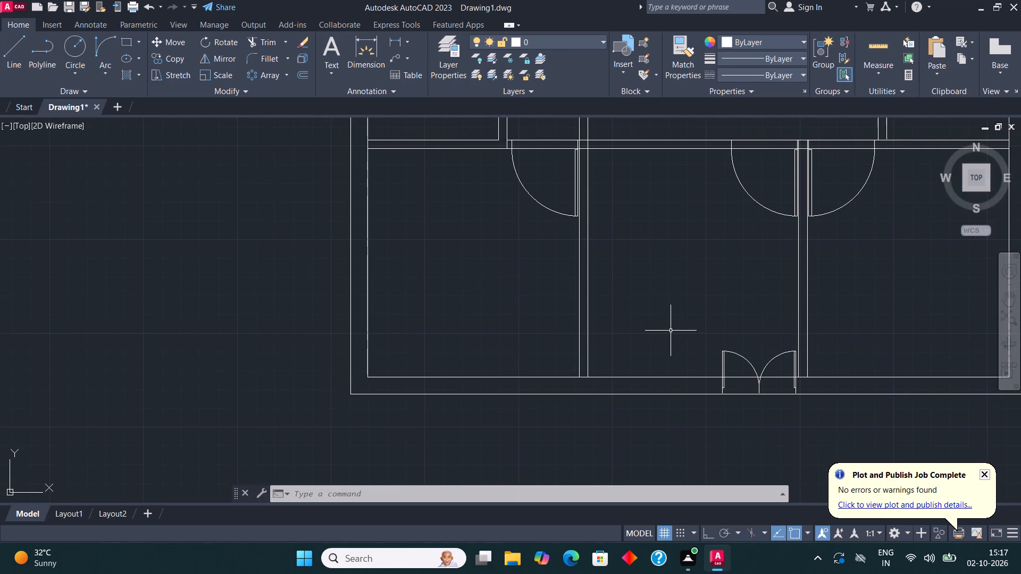
pyautogui.moveTo(684, 338); pyautogui.dragTo(735, 367, button='middle')
pyautogui.scroll(1, 734, 366)
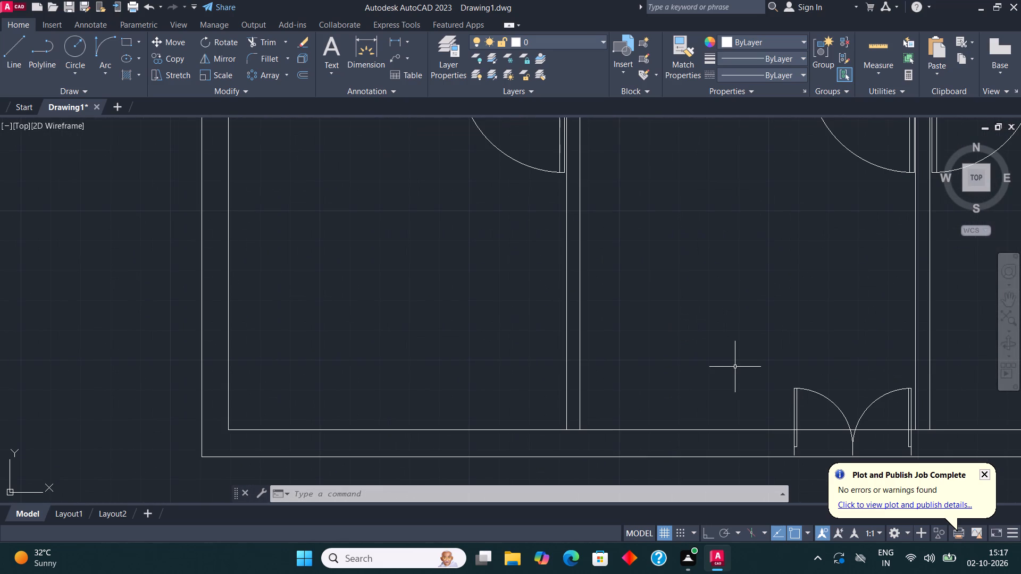
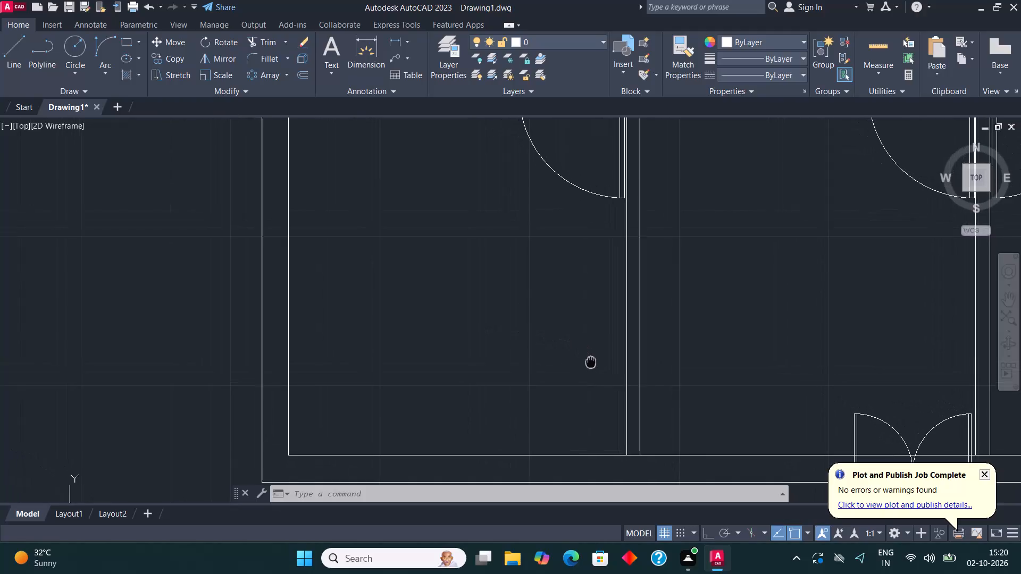
# Copy the spare door with its leaf at the bottom and arc curving up-right into the lower toilet's left partition, just above the cross wall.
pyautogui.scroll(-1, 583, 309)
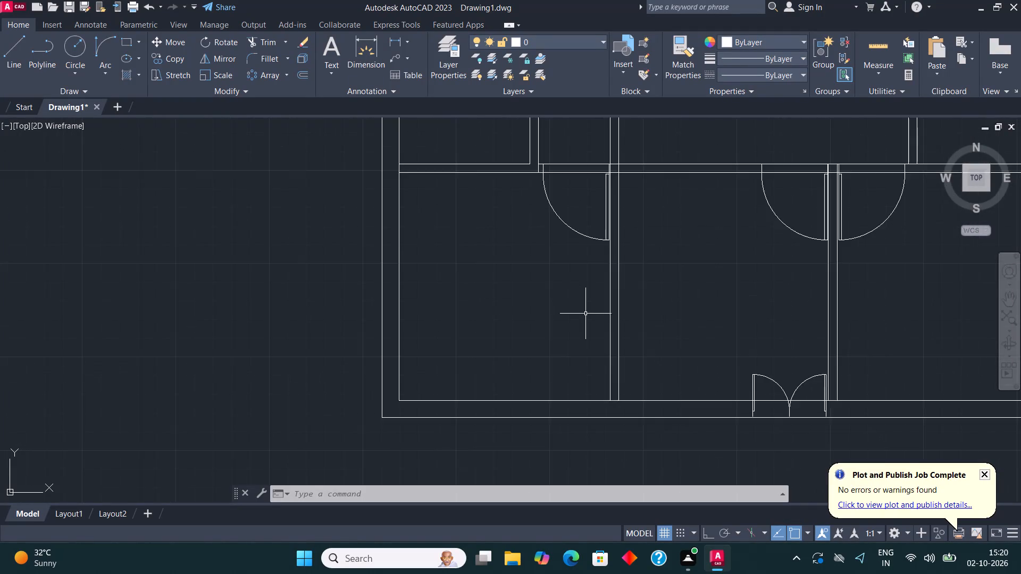
pyautogui.scroll(-1, 587, 315)
pyautogui.moveTo(630, 323); pyautogui.dragTo(559, 384, button='middle')
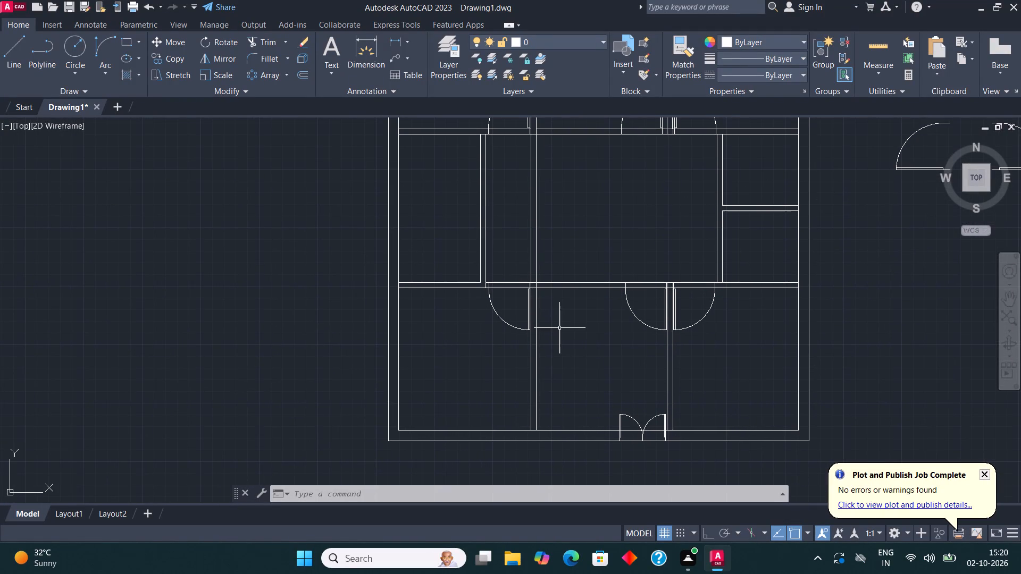
pyautogui.moveTo(690, 313); pyautogui.dragTo(650, 420, button='middle')
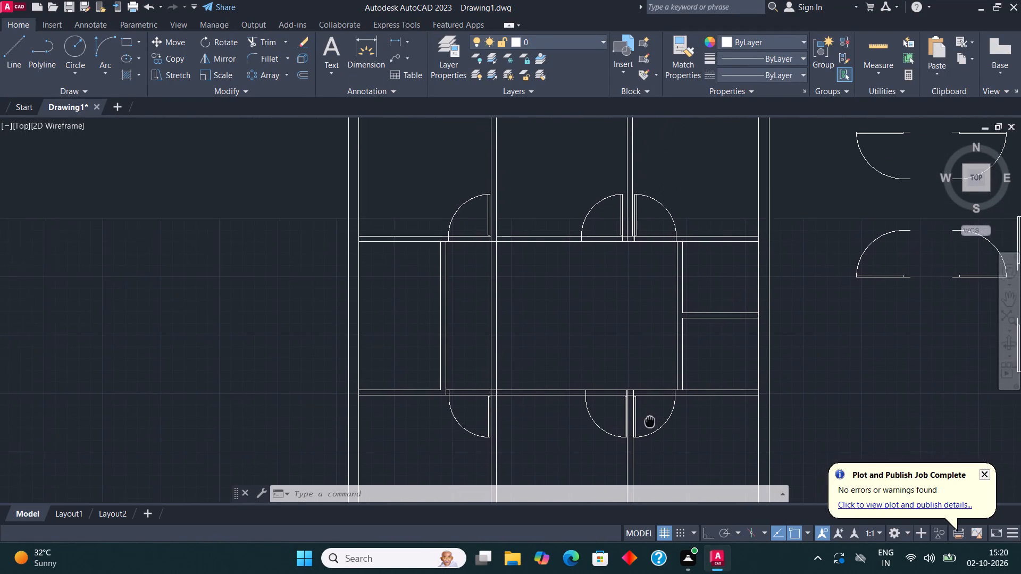
pyautogui.moveTo(650, 420); pyautogui.dragTo(564, 416, button='middle')
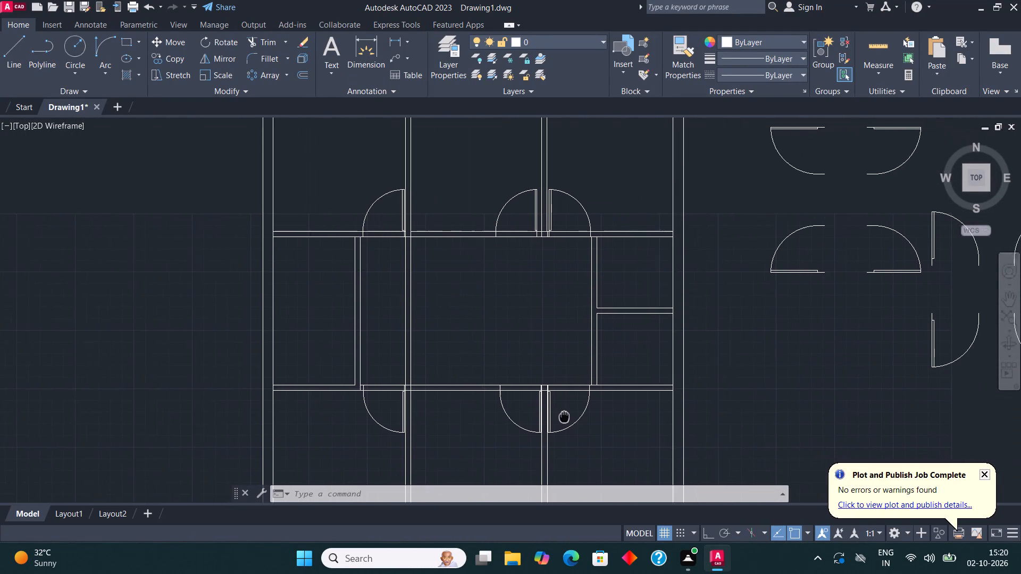
pyautogui.moveTo(564, 416); pyautogui.dragTo(508, 425, button='middle')
pyautogui.click(828, 241)
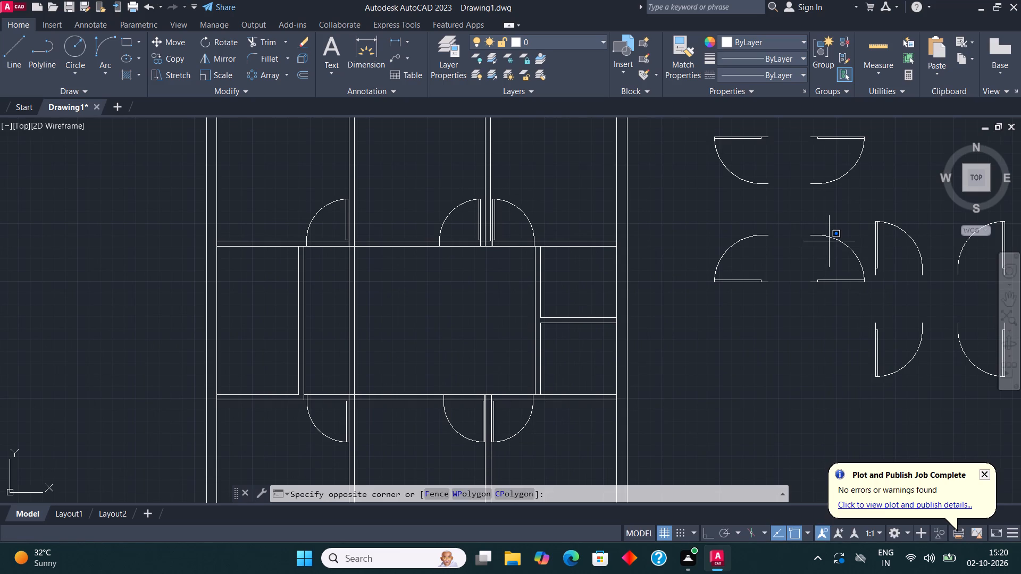
pyautogui.click(820, 230)
pyautogui.click(161, 55)
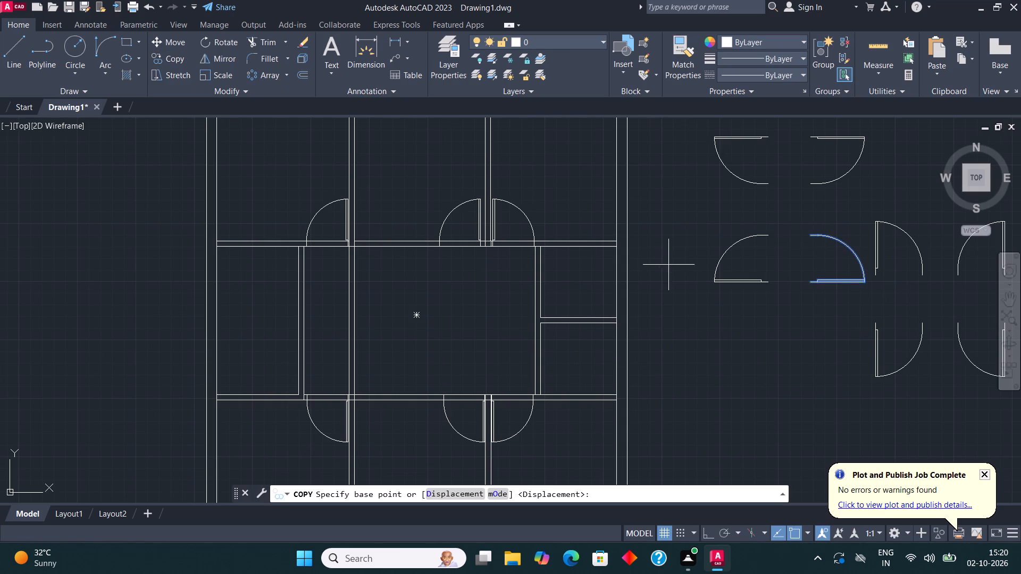
pyautogui.click(809, 283)
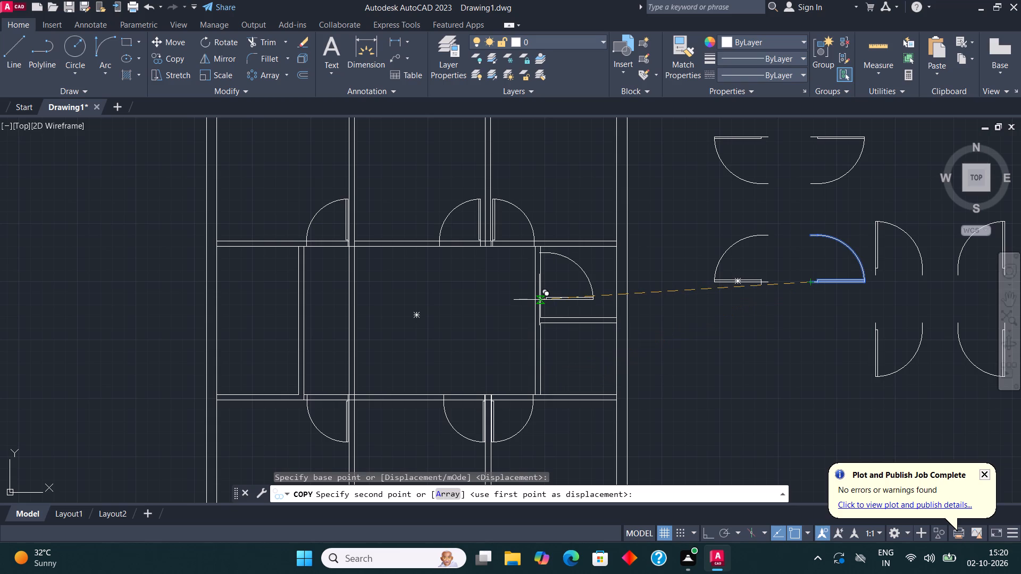
pyautogui.scroll(3, 531, 385)
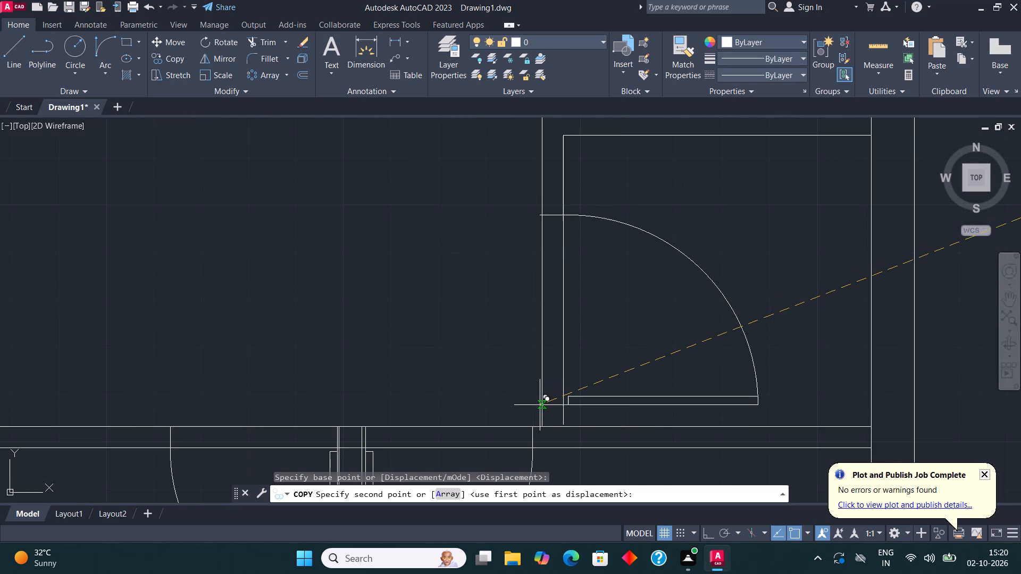
pyautogui.click(545, 410)
pyautogui.press('Escape')
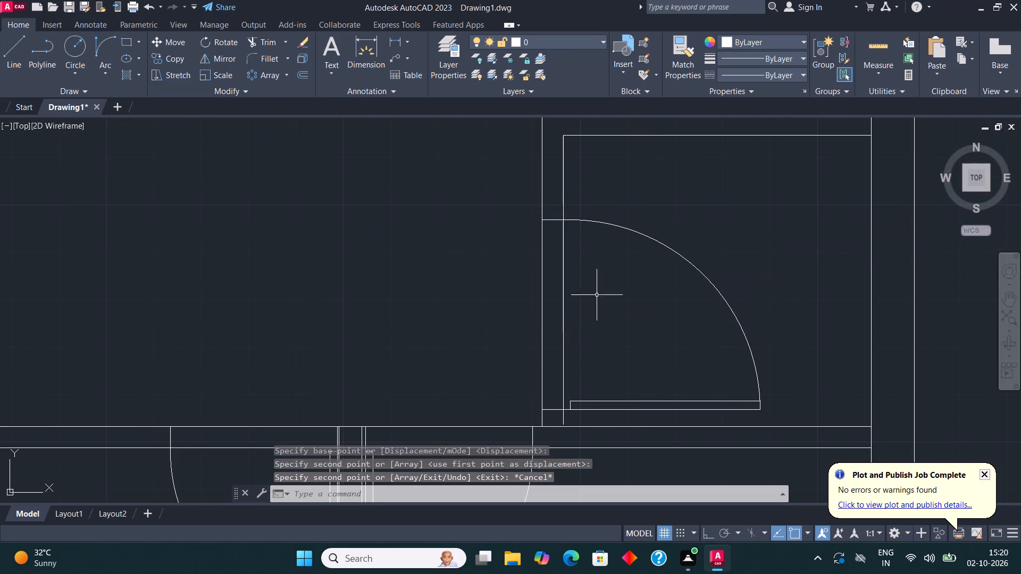
# Scale the copied toilet door down to roughly 70 percent about its lower-left corner on the partition.
pyautogui.click(633, 230)
pyautogui.scroll(-4, 634, 244)
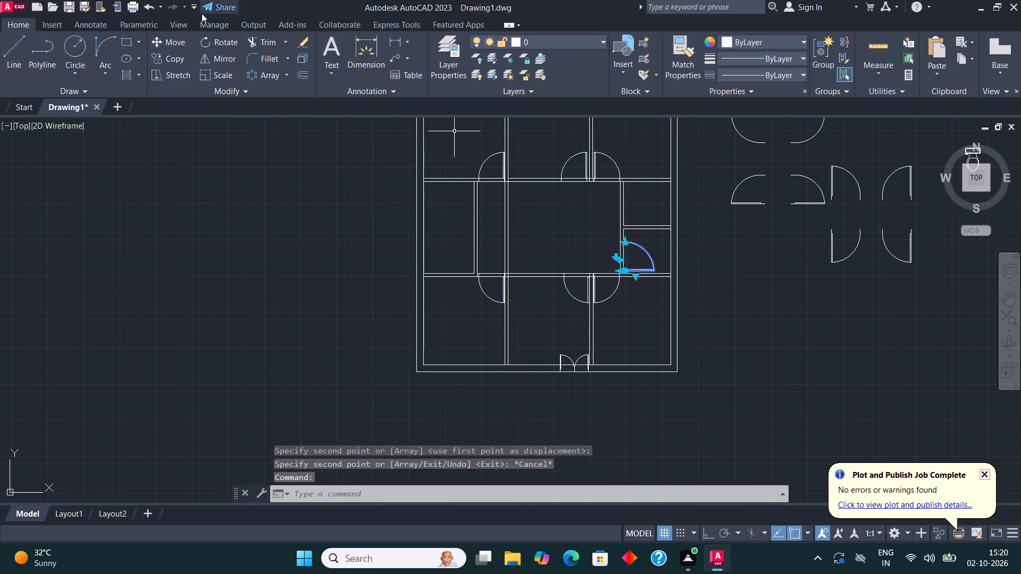
pyautogui.click(228, 79)
pyautogui.scroll(1, 646, 270)
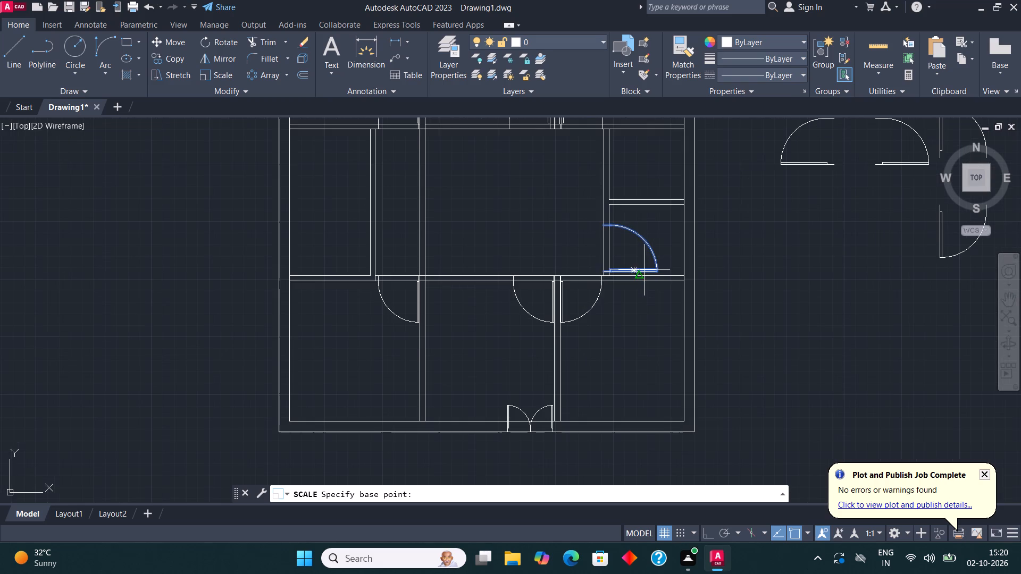
pyautogui.click(604, 269)
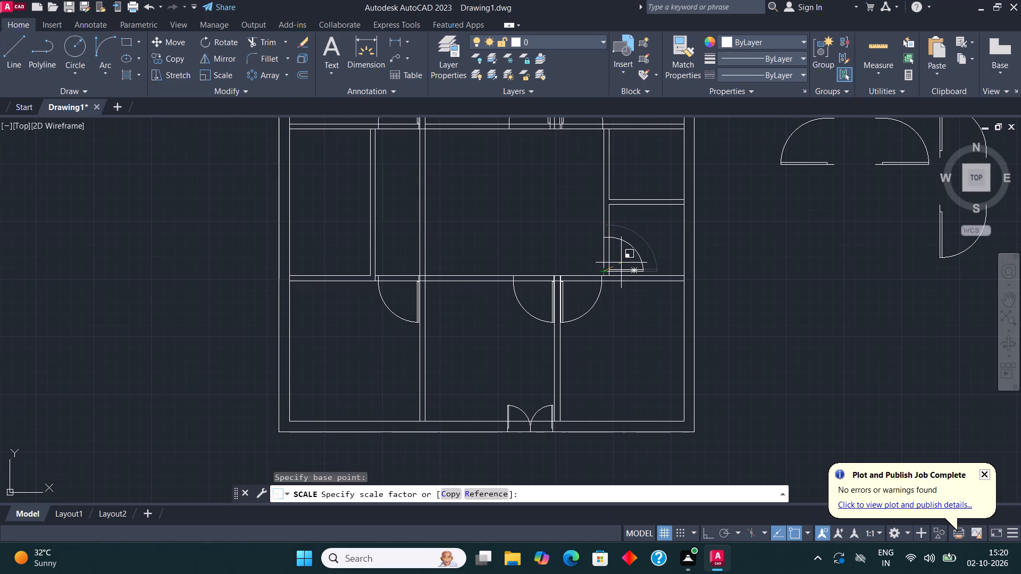
pyautogui.click(621, 263)
pyautogui.press('Escape')
# With Ortho on, mirror the small toilet door about a horizontal line at the wall between the two toilets, keeping the original.
pyautogui.moveTo(633, 233); pyautogui.dragTo(601, 282, button='middle')
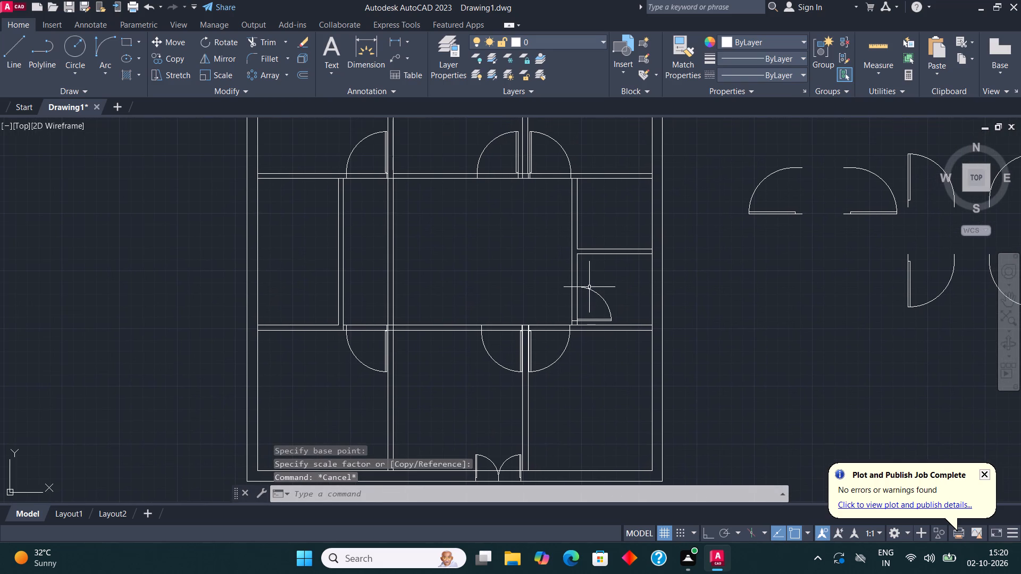
pyautogui.click(590, 286)
pyautogui.click(581, 288)
pyautogui.click(219, 56)
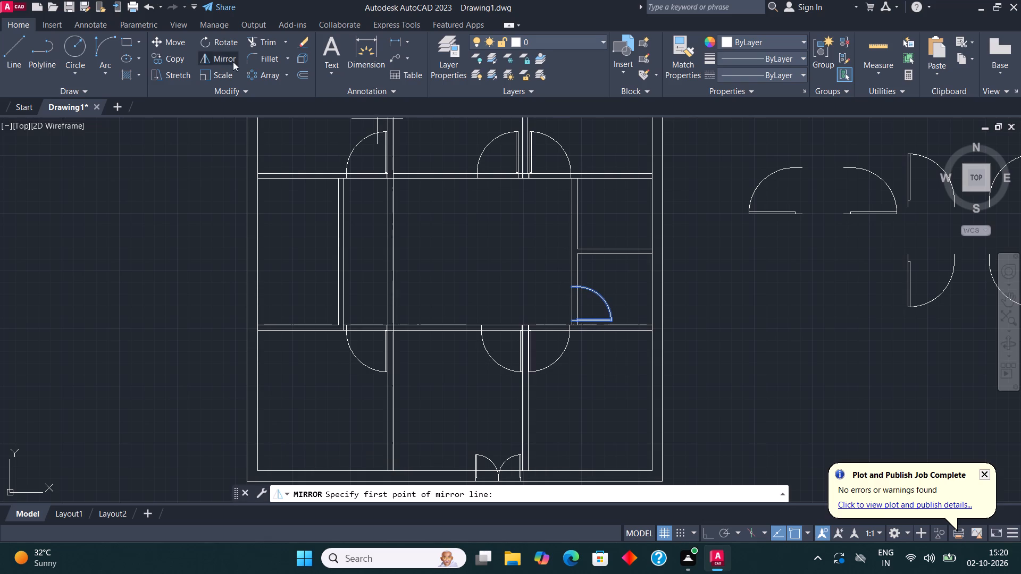
pyautogui.click(575, 248)
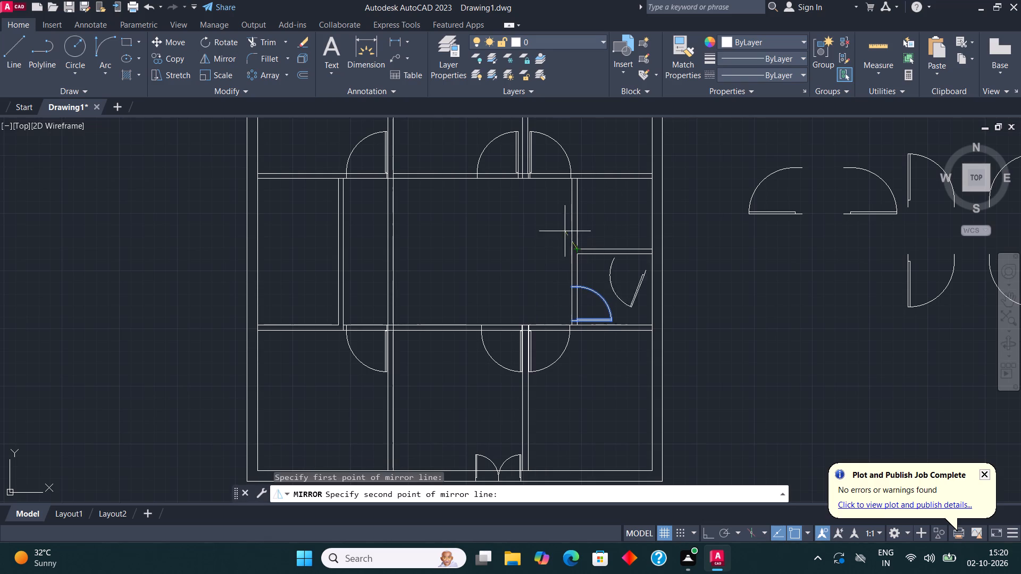
pyautogui.press('F8')
pyautogui.click(534, 250)
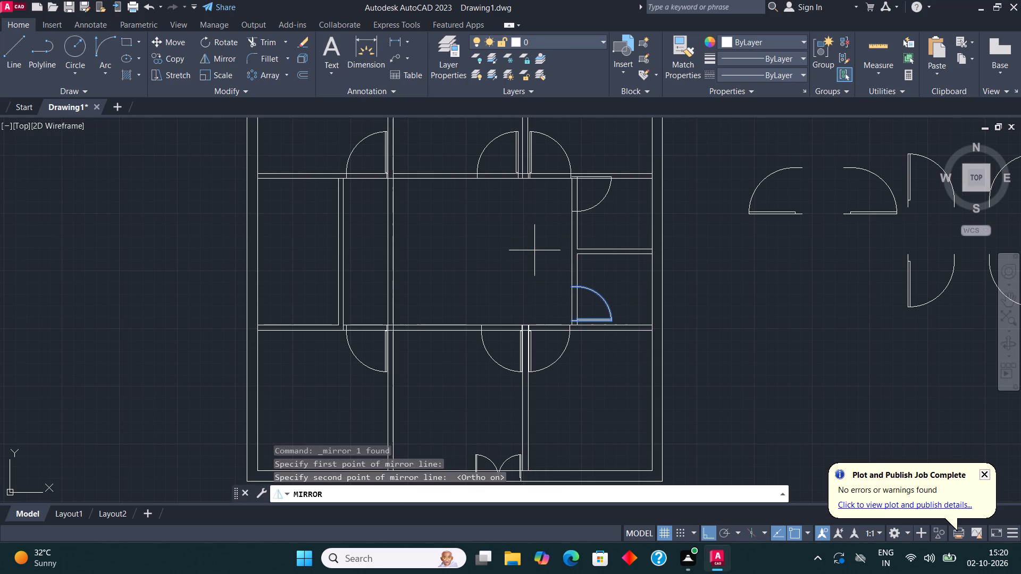
pyautogui.click(451, 492)
pyautogui.click(458, 492)
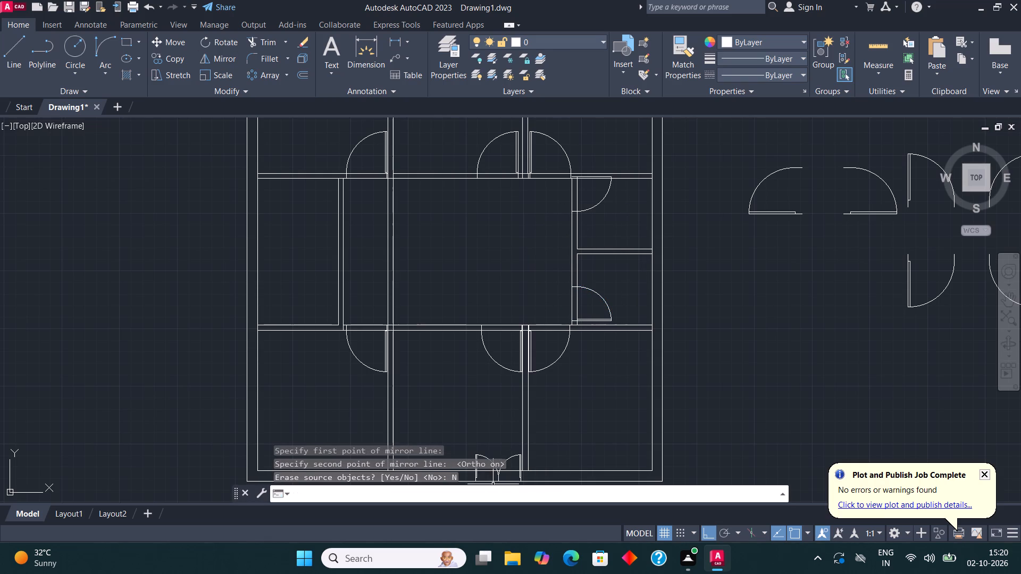
# Move the mirrored door in the upper toilet slightly down along the partition so it clears the cross wall above.
pyautogui.moveTo(616, 179); pyautogui.dragTo(607, 256, button='middle')
pyautogui.scroll(1, 593, 318)
pyautogui.click(585, 265)
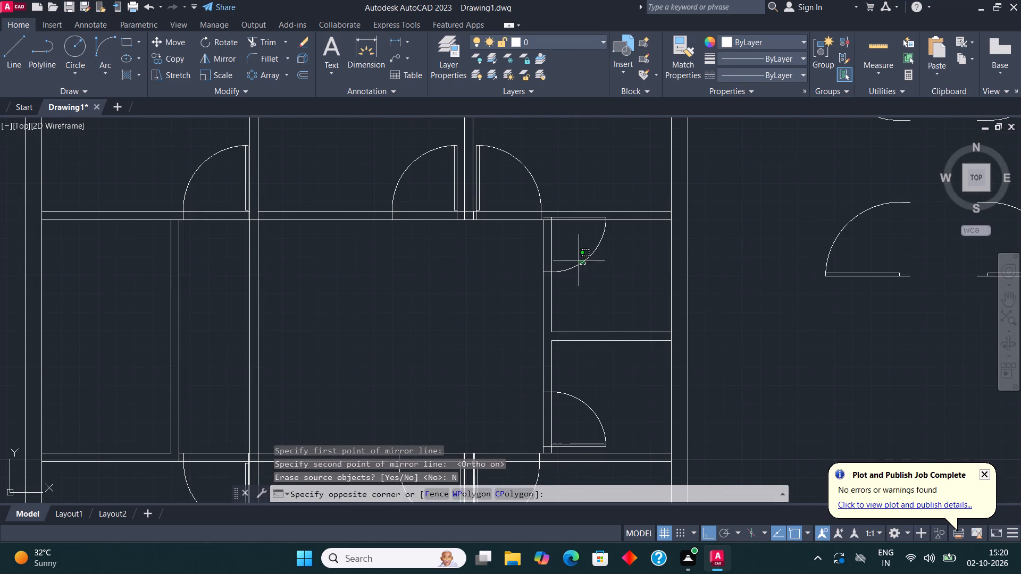
pyautogui.click(577, 259)
pyautogui.click(165, 44)
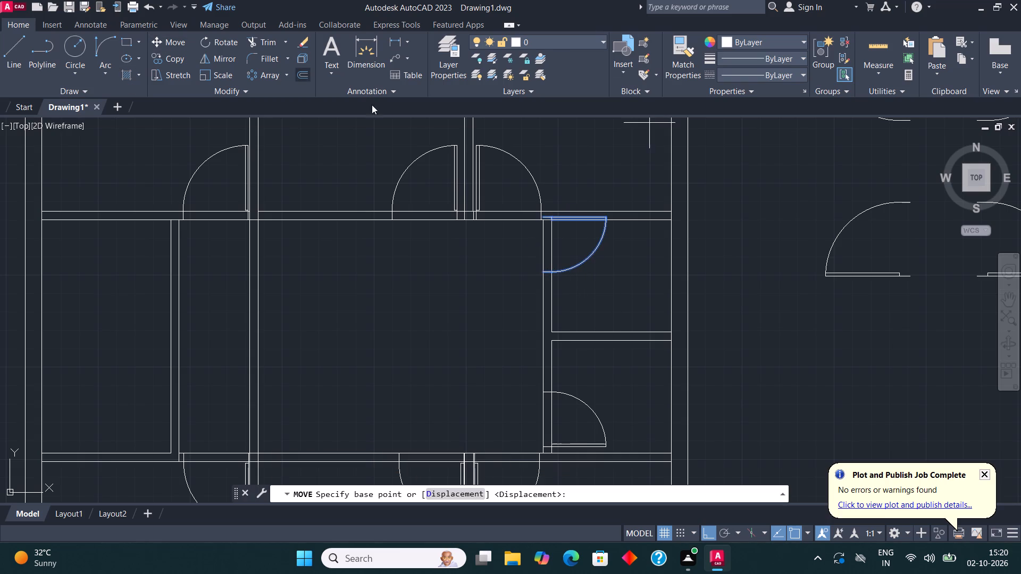
pyautogui.scroll(4, 537, 220)
pyautogui.click(566, 206)
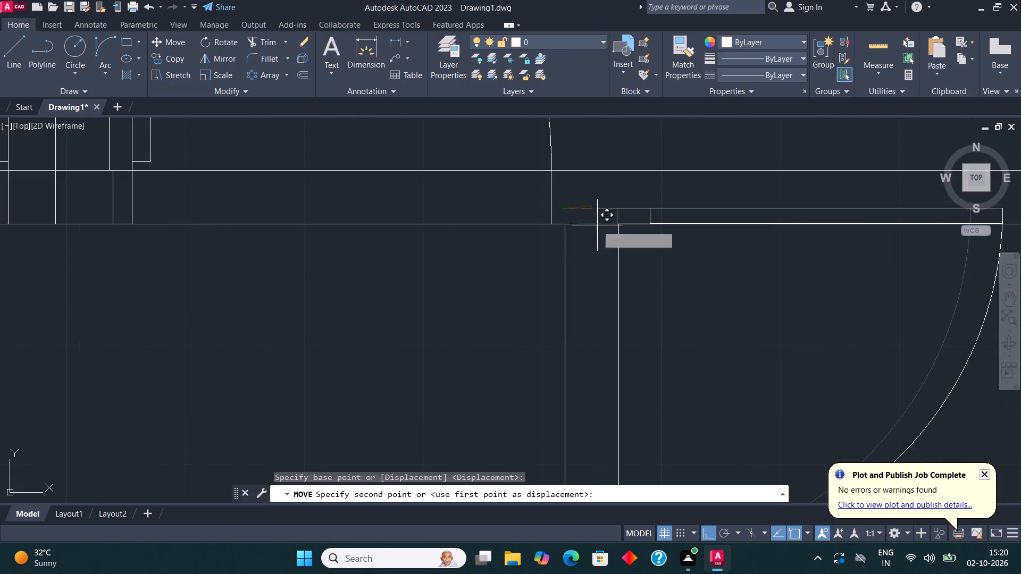
pyautogui.click(564, 265)
# Draw a small column rectangle from the plan's top-left outer corner to just beyond the inner wall corner.
pyautogui.scroll(-3, 480, 208)
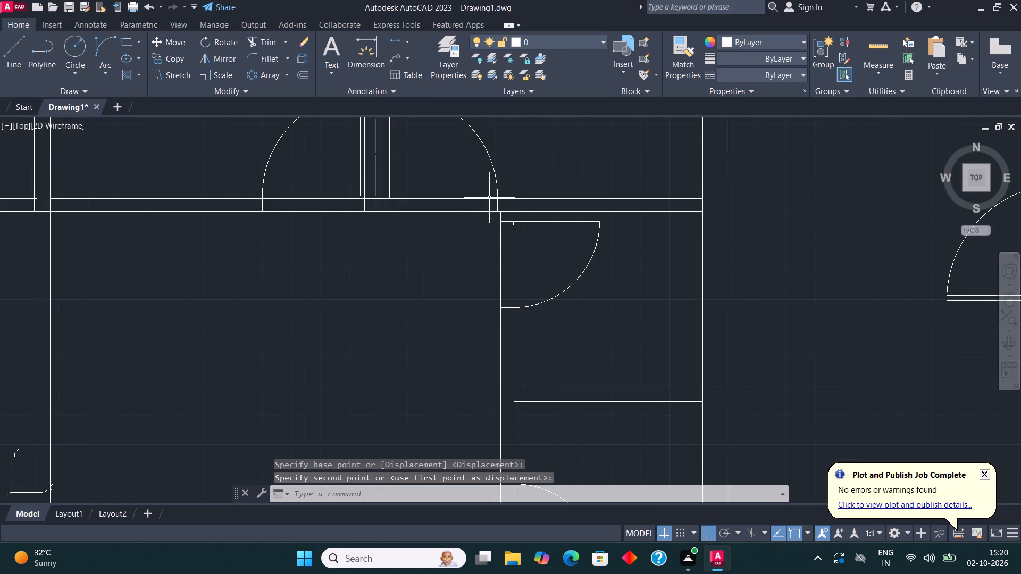
pyautogui.scroll(-3, 496, 203)
pyautogui.moveTo(553, 218); pyautogui.dragTo(580, 220, button='middle')
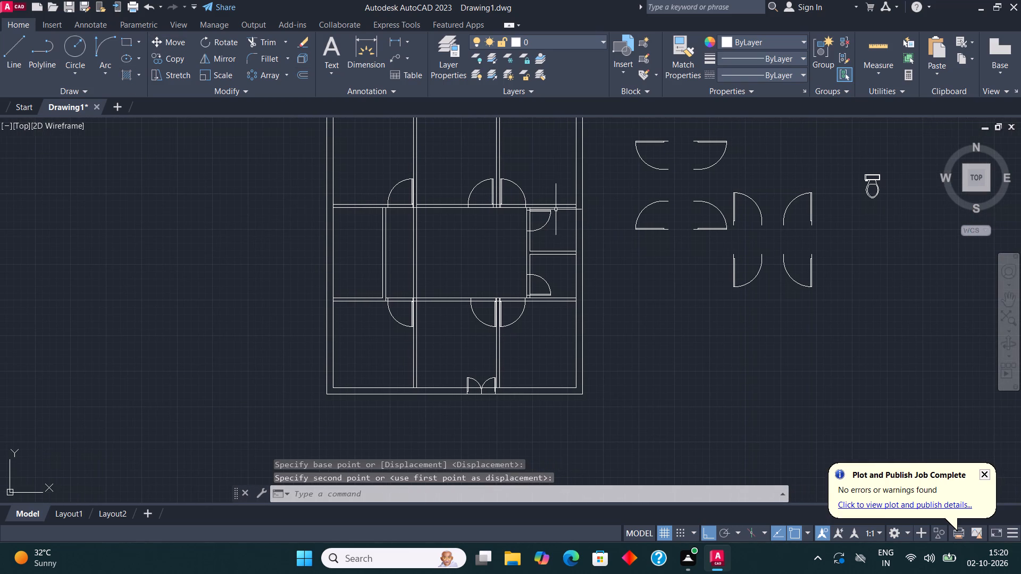
pyautogui.moveTo(516, 278); pyautogui.dragTo(610, 347, button='middle')
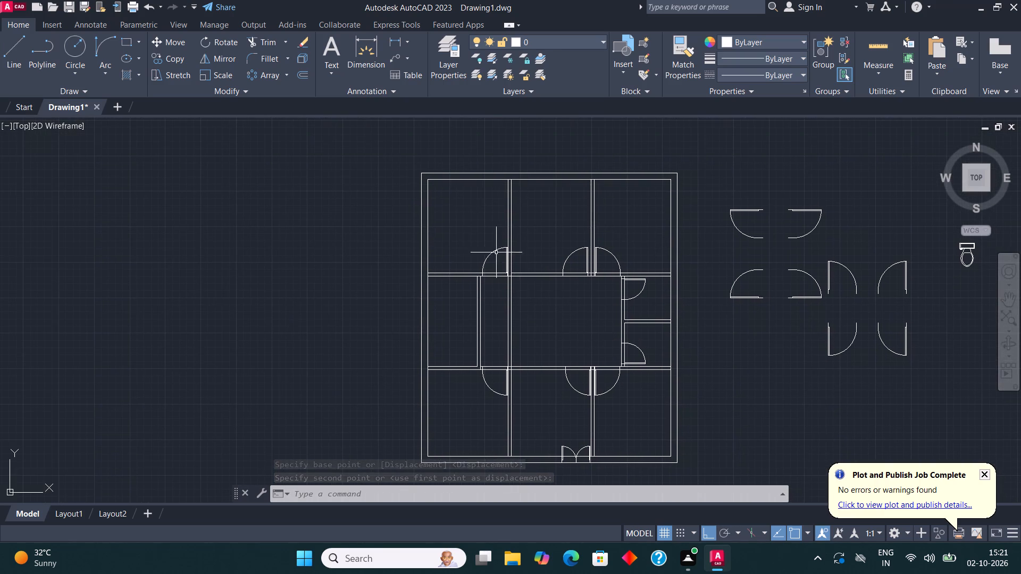
pyautogui.scroll(1, 456, 212)
pyautogui.moveTo(442, 181); pyautogui.dragTo(449, 296, button='middle')
pyautogui.scroll(1, 399, 257)
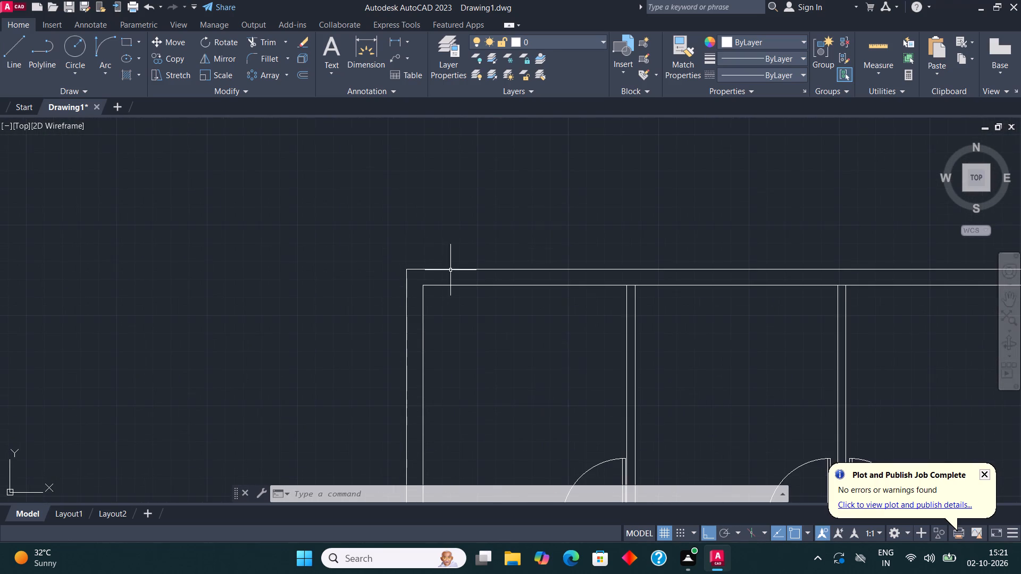
pyautogui.scroll(2, 450, 270)
pyautogui.click(125, 37)
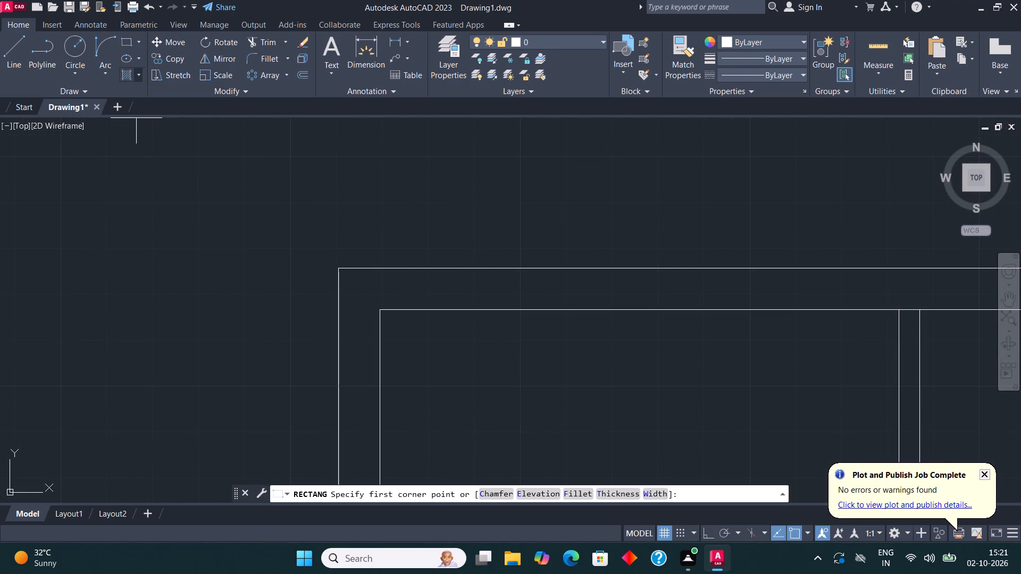
pyautogui.click(341, 270)
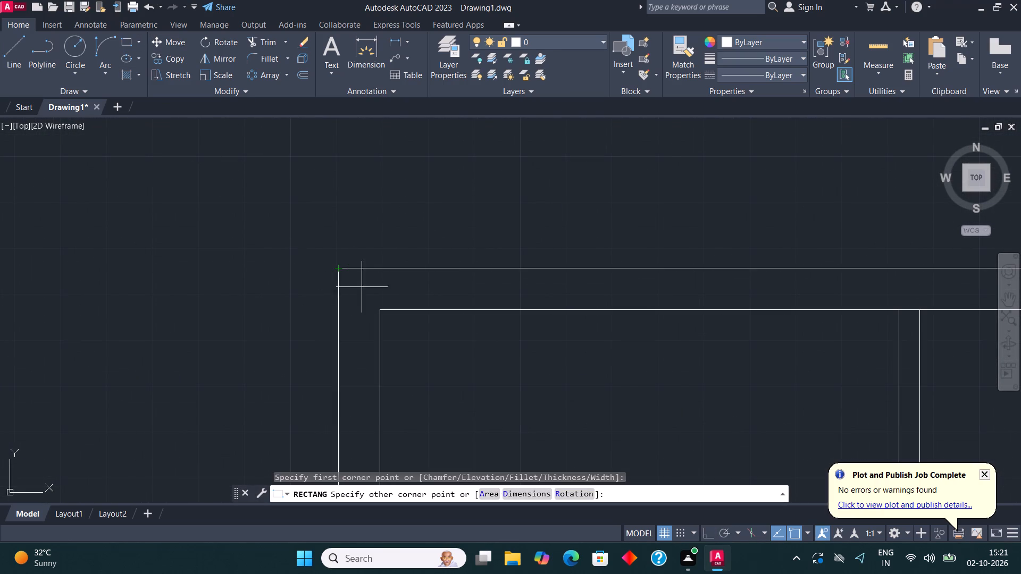
pyautogui.click(392, 318)
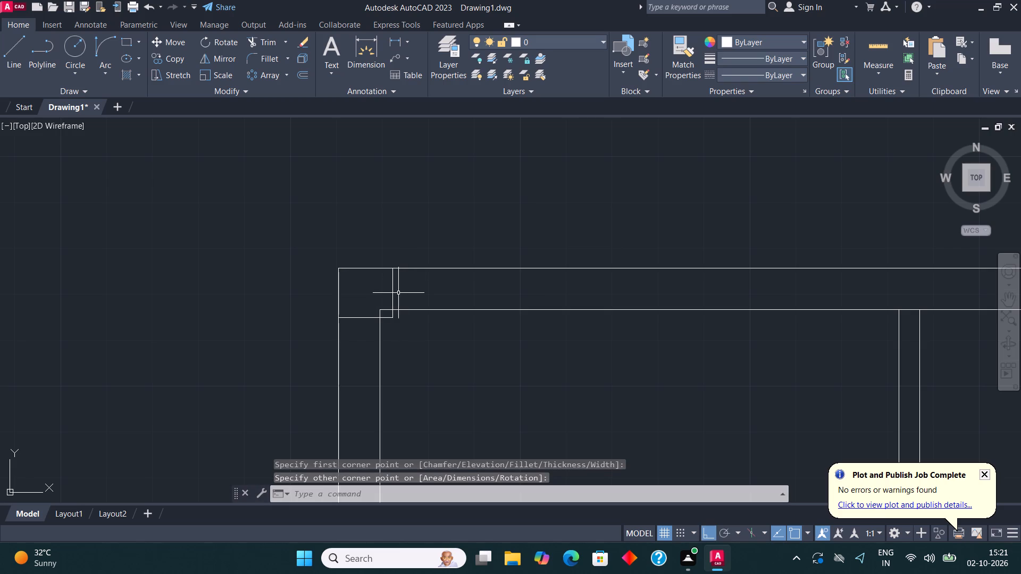
# Copy the corner rectangle along the top outer wall to both vertical partition junctions and the top-right corner.
pyautogui.click(392, 291)
pyautogui.click(175, 60)
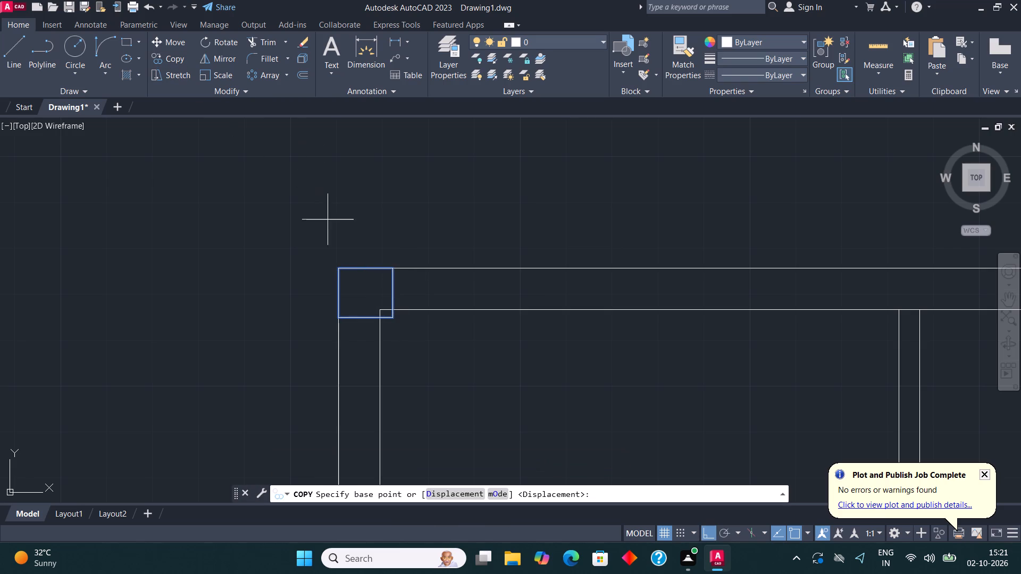
pyautogui.click(332, 267)
pyautogui.scroll(-2, 294, 261)
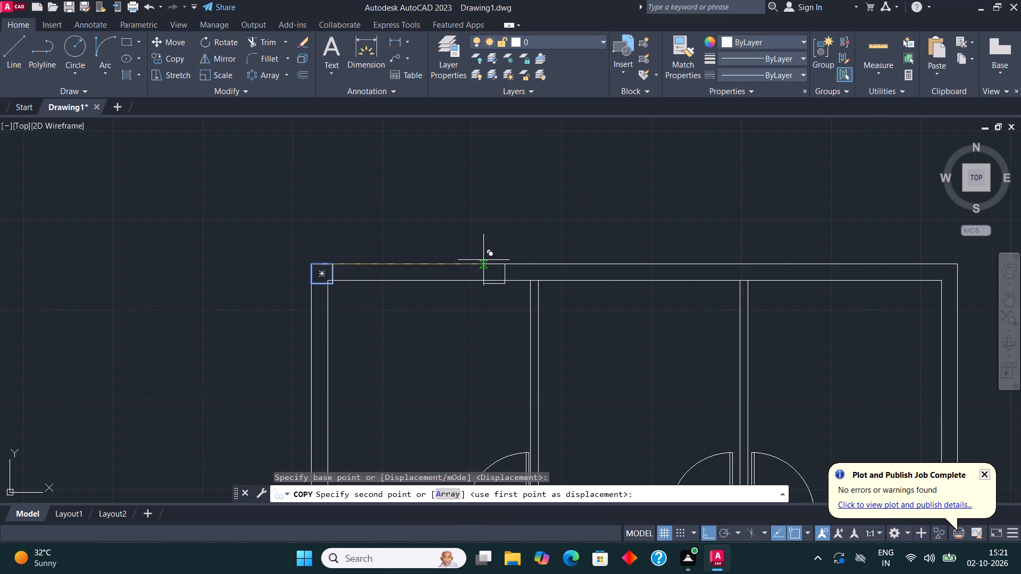
pyautogui.scroll(3, 506, 266)
pyautogui.click(539, 263)
pyautogui.scroll(-3, 410, 254)
pyautogui.scroll(3, 629, 264)
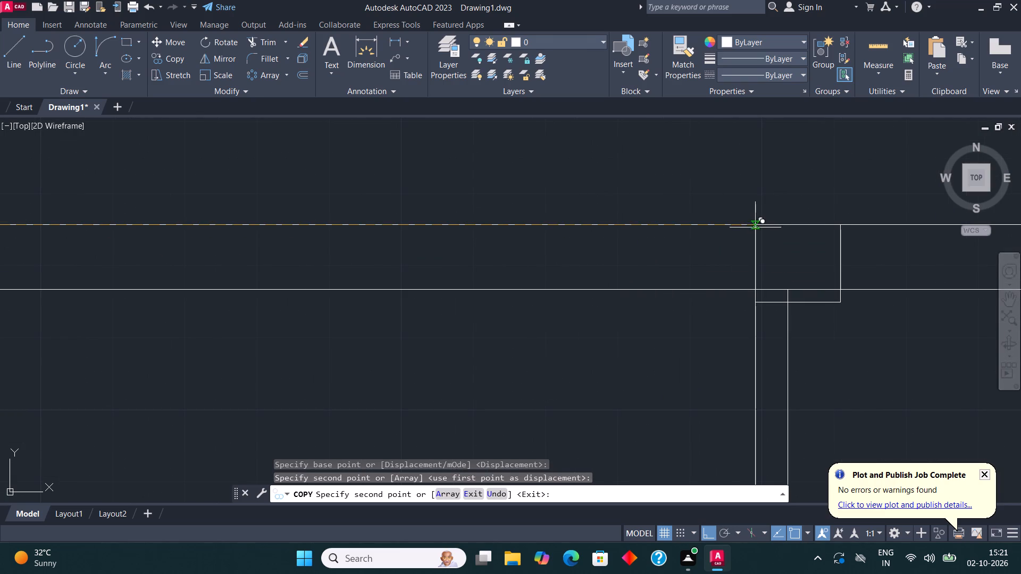
pyautogui.click(755, 227)
pyautogui.scroll(-3, 425, 242)
pyautogui.scroll(2, 599, 244)
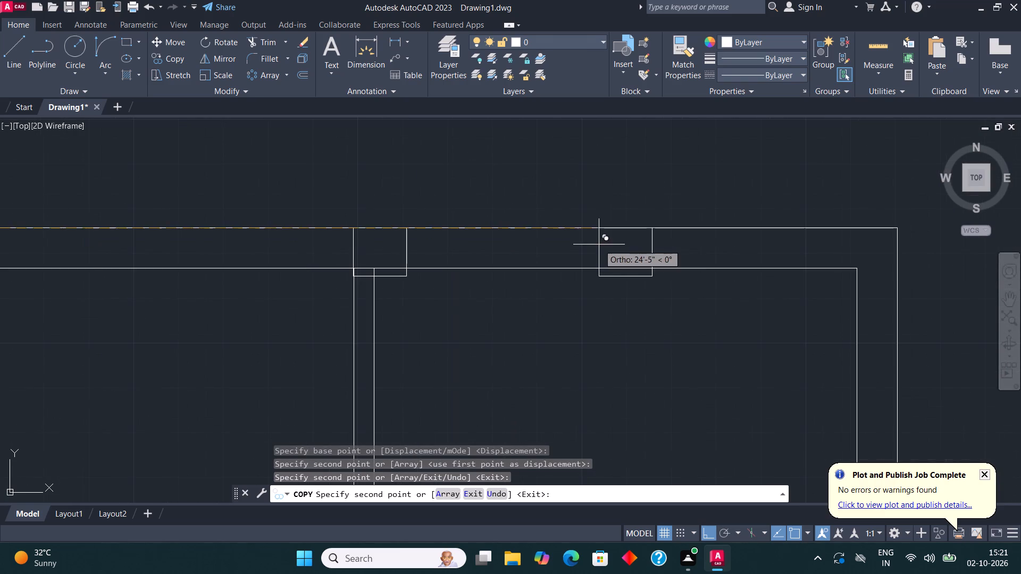
pyautogui.scroll(-3, 548, 257)
pyautogui.scroll(4, 604, 258)
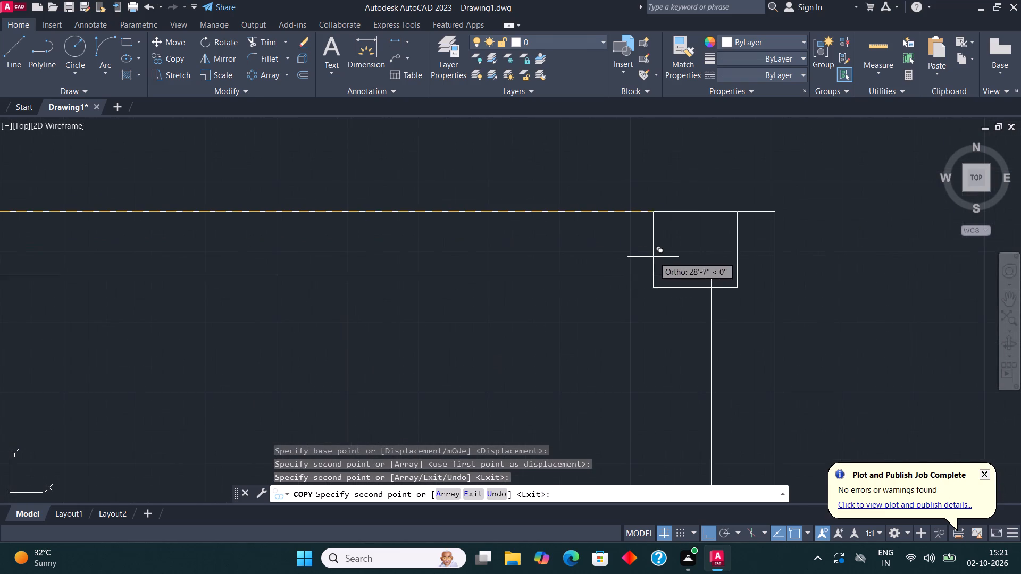
pyautogui.click(690, 255)
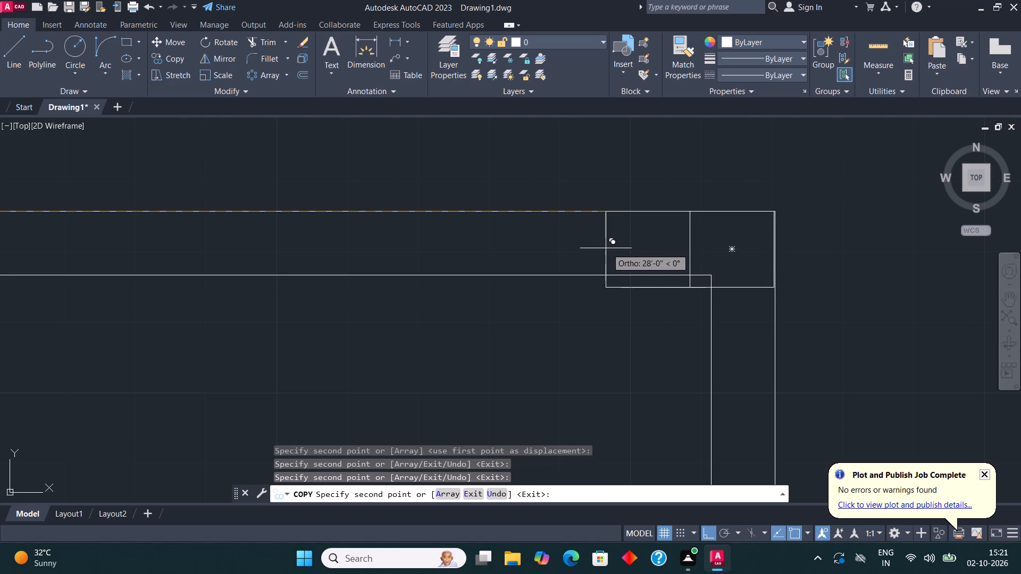
# With Ortho off, copy the column onto the upper cross wall at the left outer wall, left partition and right outer wall.
pyautogui.scroll(-5, 602, 248)
pyautogui.press('F8')
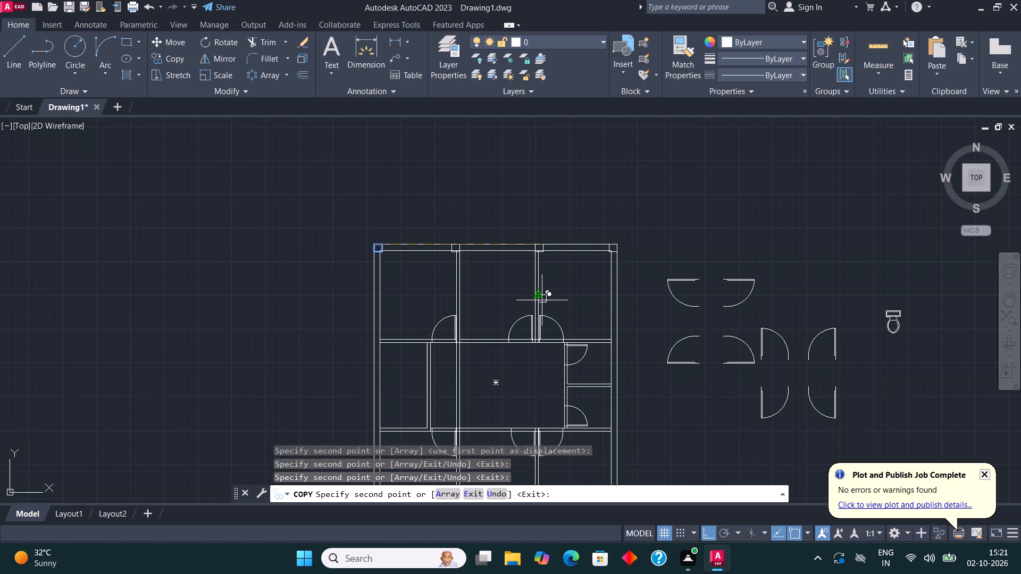
pyautogui.scroll(-1, 601, 230)
pyautogui.scroll(3, 493, 285)
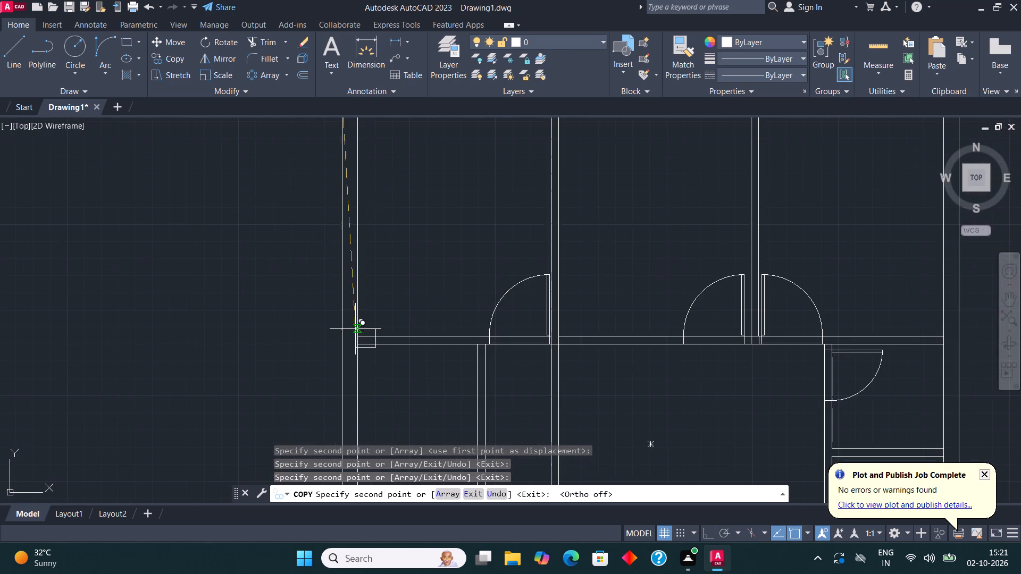
pyautogui.scroll(3, 349, 330)
pyautogui.click(316, 311)
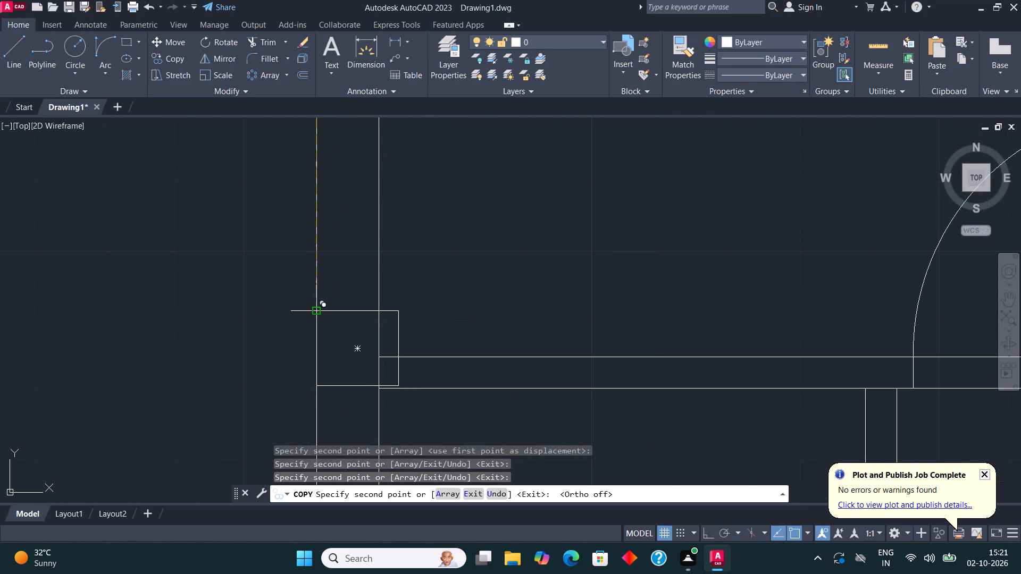
pyautogui.scroll(-2, 335, 264)
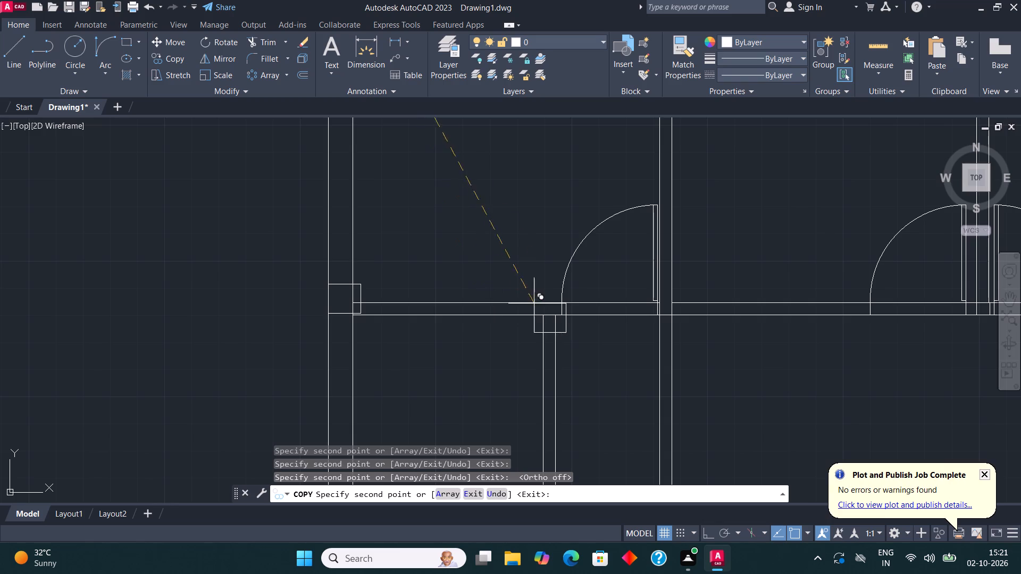
pyautogui.scroll(2, 670, 296)
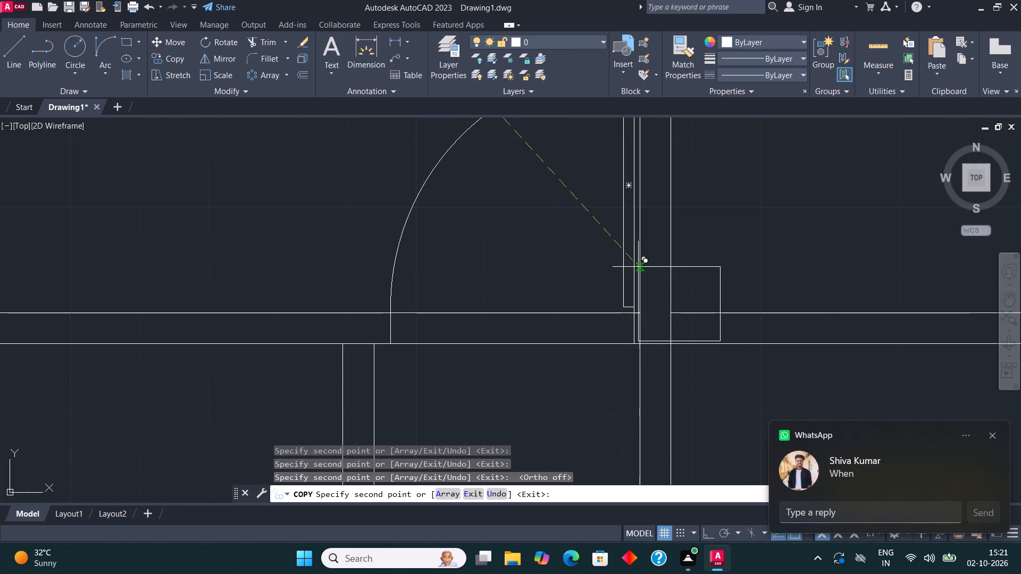
pyautogui.click(640, 271)
pyautogui.scroll(-2, 401, 285)
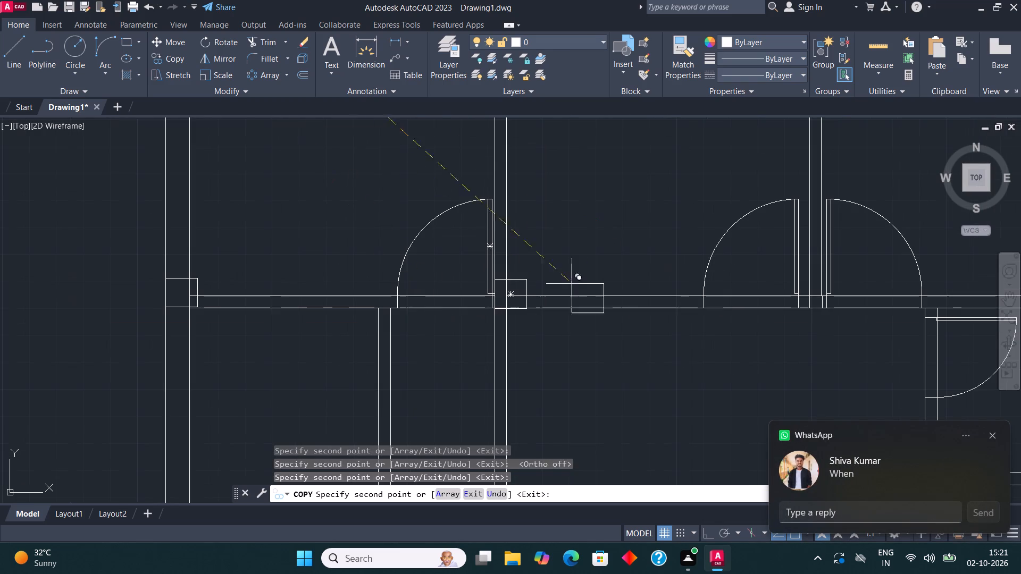
pyautogui.moveTo(699, 266); pyautogui.dragTo(560, 289, button='middle')
pyautogui.scroll(3, 649, 306)
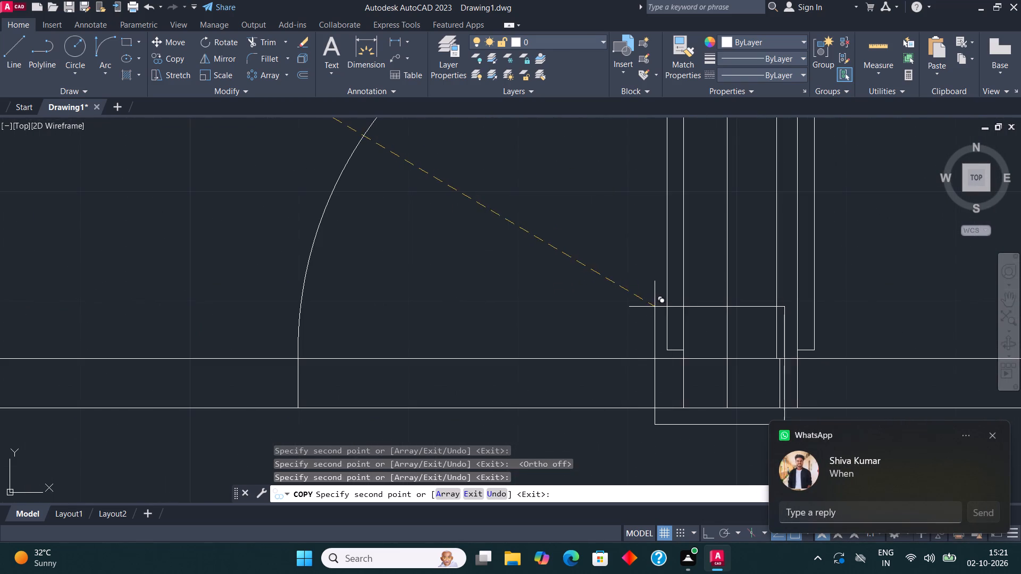
pyautogui.scroll(-4, 484, 306)
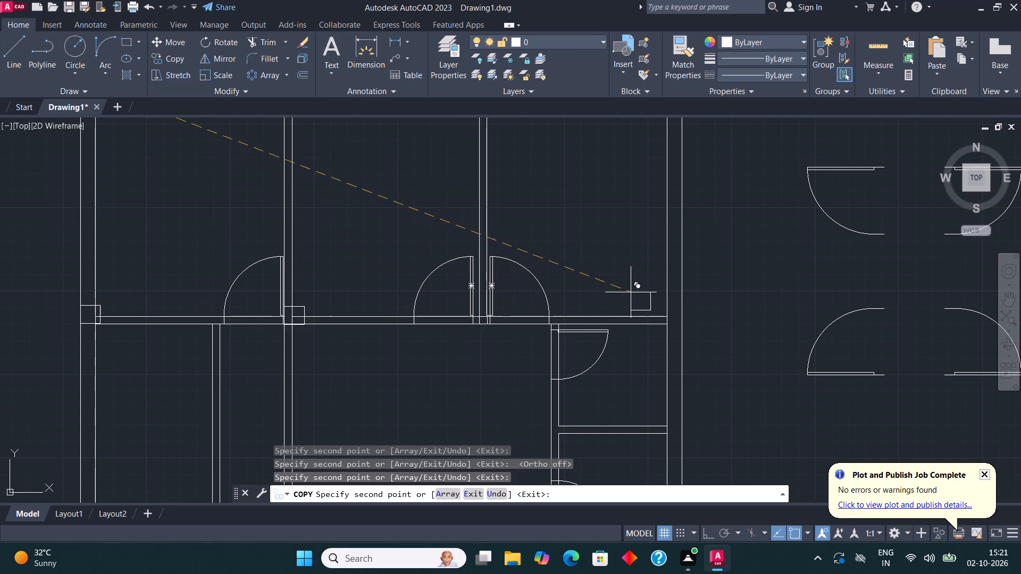
pyautogui.click(665, 308)
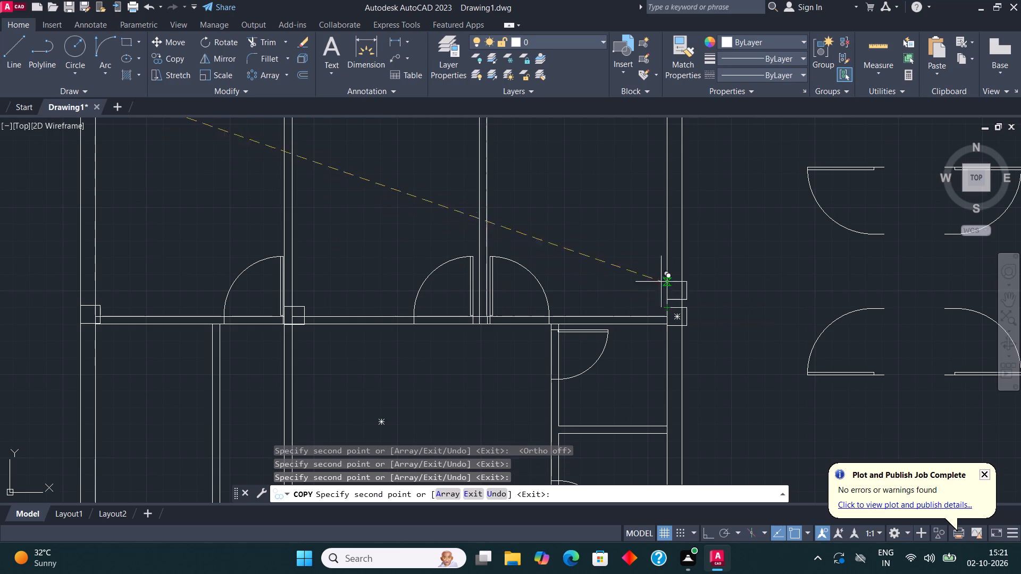
# Copy the column to the lower cross wall's outer-wall and partition junctions, plus one in the hall just below the upper cross wall's paired doors.
pyautogui.scroll(-2, 659, 269)
pyautogui.scroll(2, 663, 375)
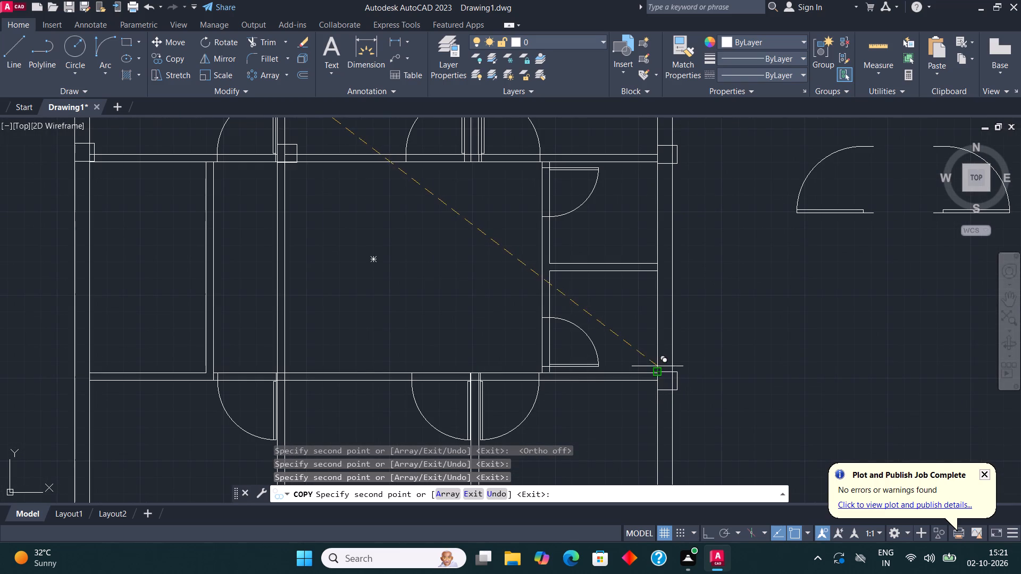
pyautogui.click(655, 363)
pyautogui.scroll(-1, 657, 300)
pyautogui.scroll(2, 529, 363)
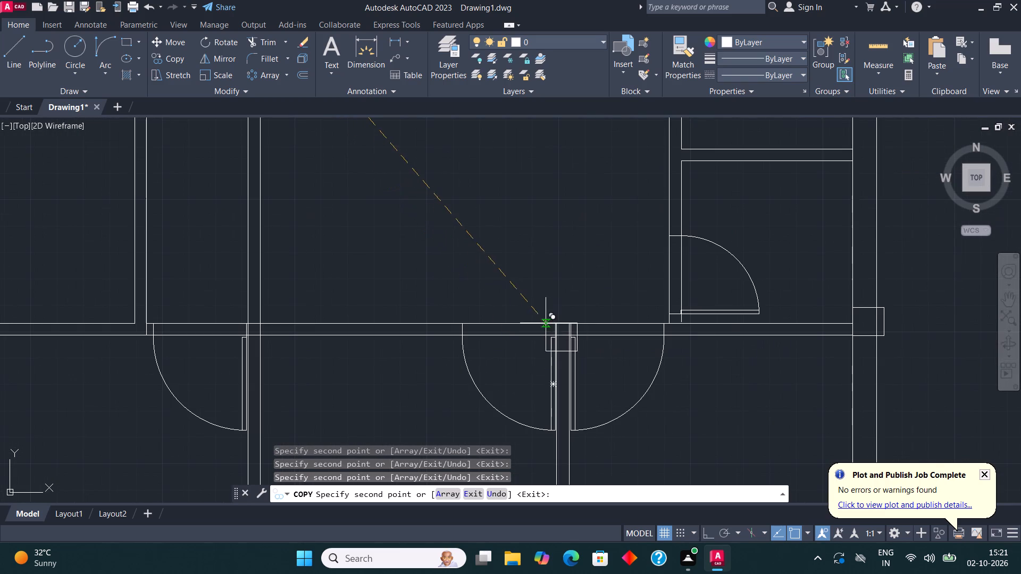
pyautogui.click(542, 297)
pyautogui.moveTo(548, 298); pyautogui.dragTo(557, 352, button='middle')
pyautogui.scroll(-1, 556, 309)
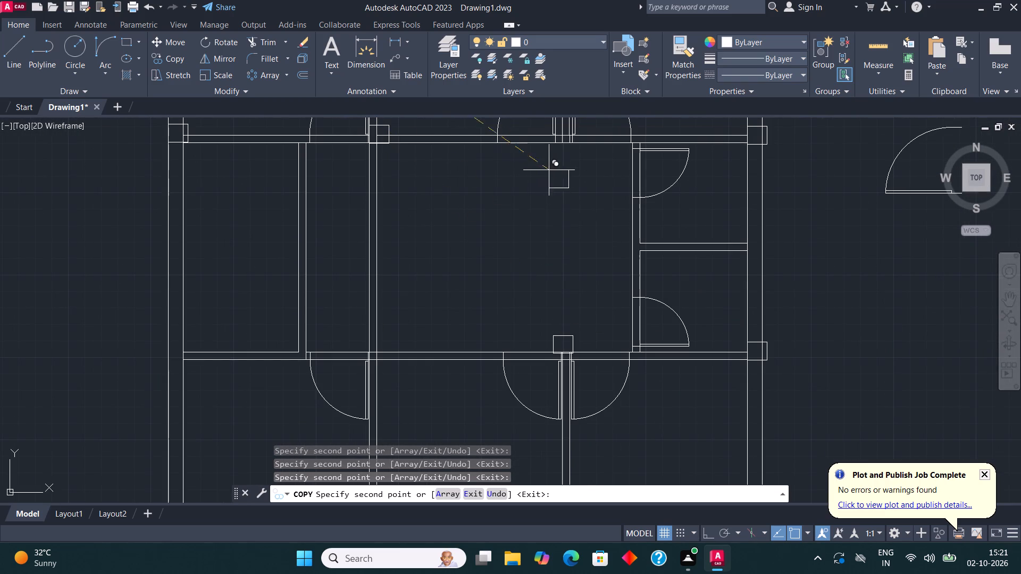
pyautogui.click(557, 158)
pyautogui.scroll(-1, 583, 201)
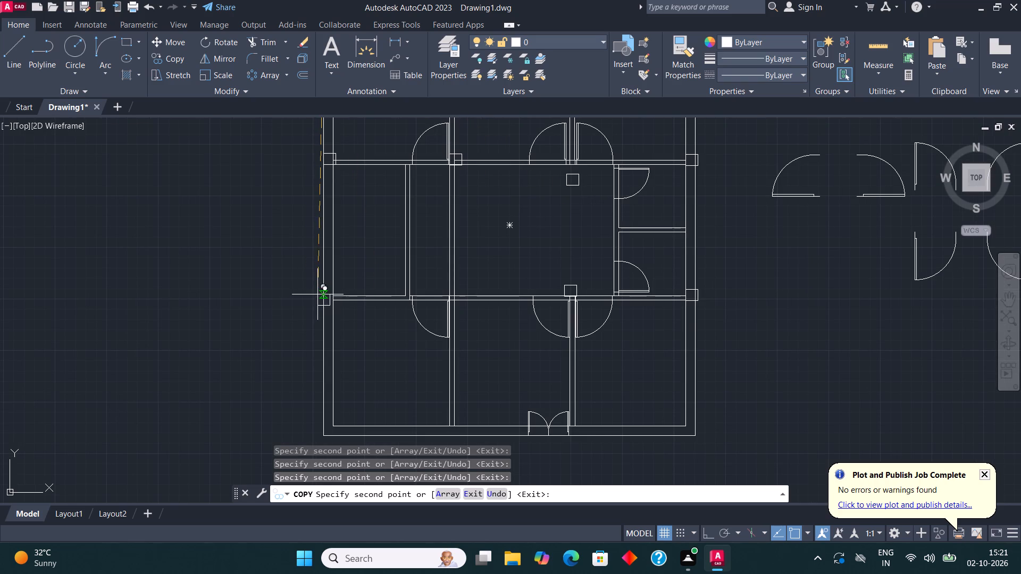
pyautogui.click(321, 290)
pyautogui.click(451, 288)
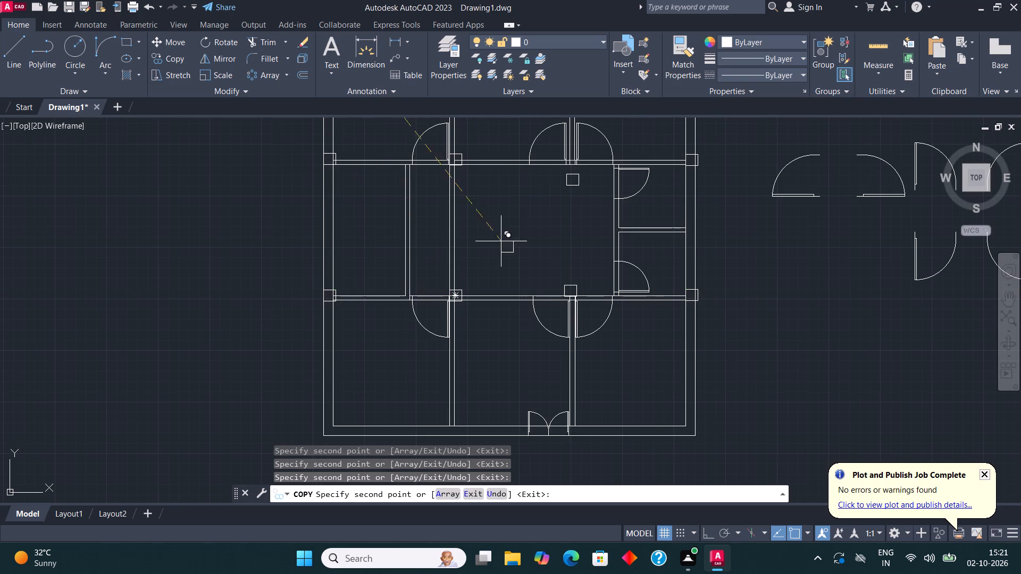
# Copy the column along the bottom outer wall to both corners and both vertical partition junctions, and finish copying.
pyautogui.scroll(-1, 512, 233)
pyautogui.scroll(2, 375, 379)
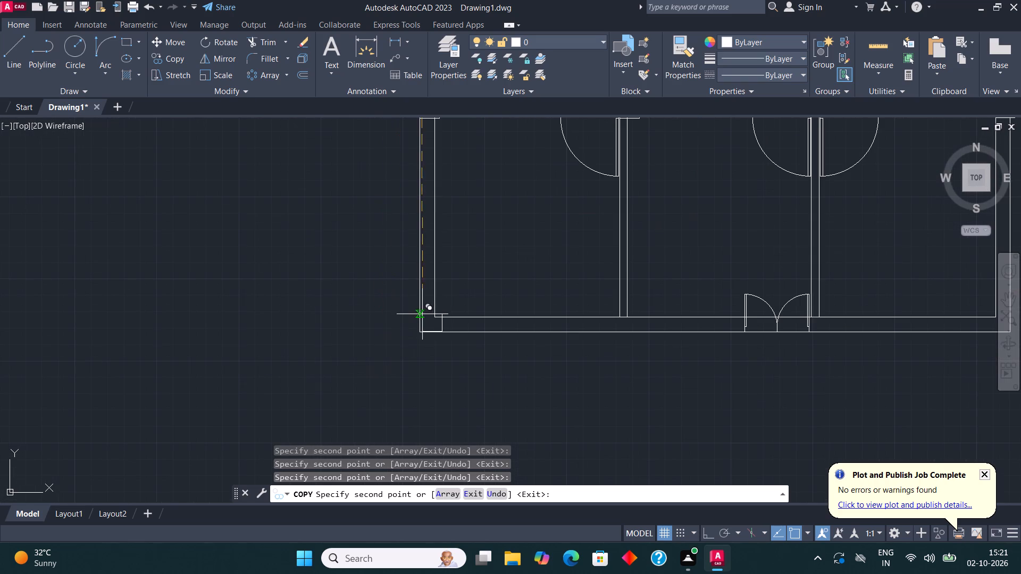
pyautogui.click(421, 315)
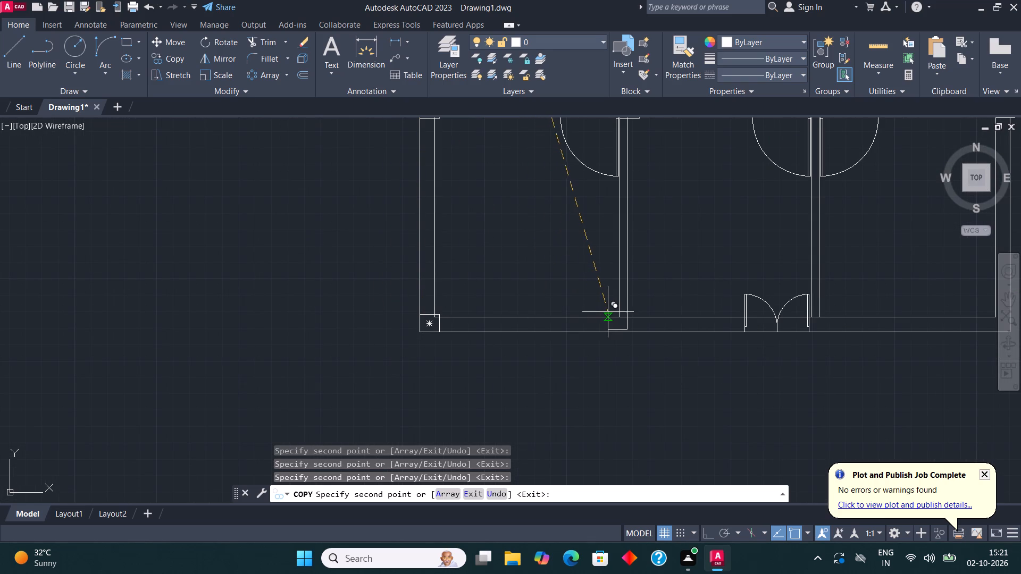
pyautogui.click(610, 314)
pyautogui.moveTo(704, 295); pyautogui.dragTo(495, 310, button='middle')
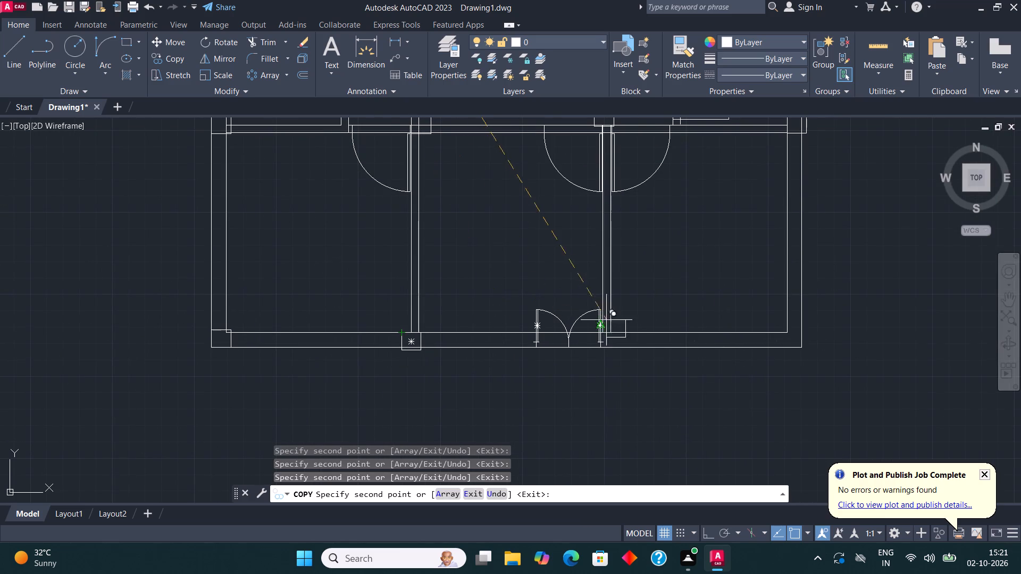
pyautogui.click(601, 326)
pyautogui.click(782, 328)
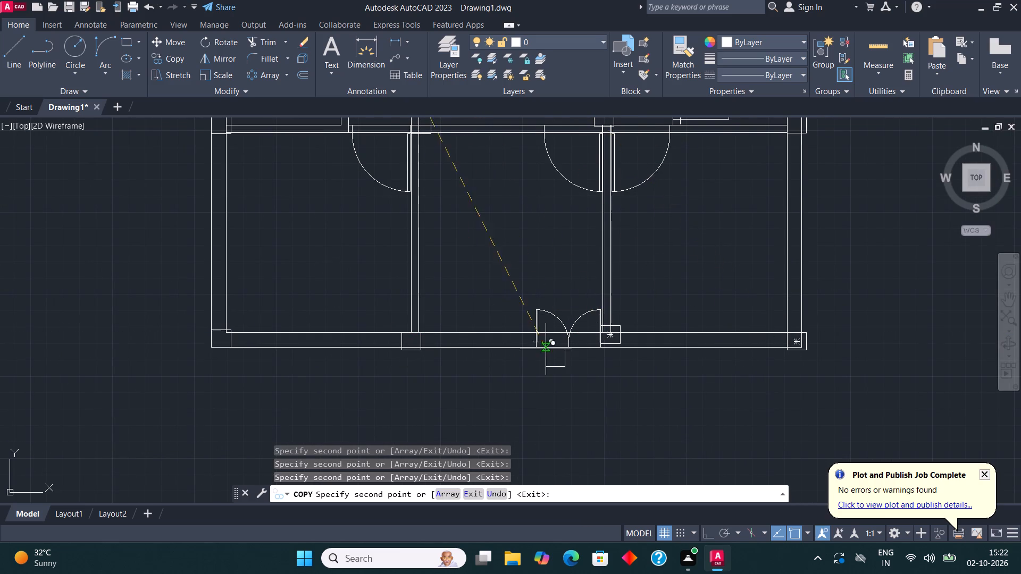
pyautogui.scroll(-1, 522, 350)
pyautogui.press('Escape')
# Move the plan's top-right corner column slightly right so its edge is flush with the outer wall face.
pyautogui.moveTo(543, 257); pyautogui.dragTo(556, 330, button='middle')
pyautogui.scroll(-2, 547, 292)
pyautogui.moveTo(550, 284); pyautogui.dragTo(553, 286, button='middle')
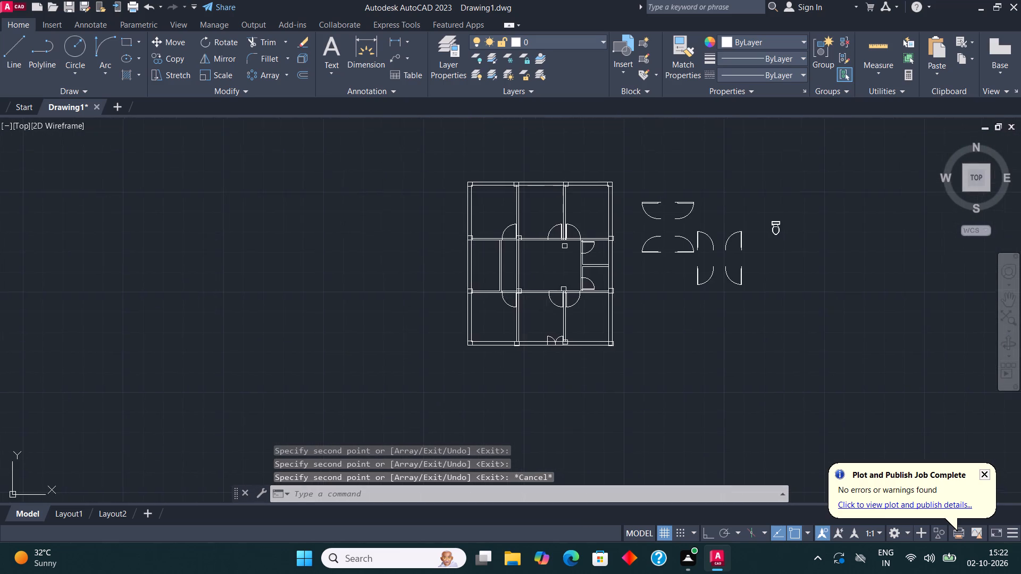
pyautogui.moveTo(553, 286); pyautogui.dragTo(560, 326, button='middle')
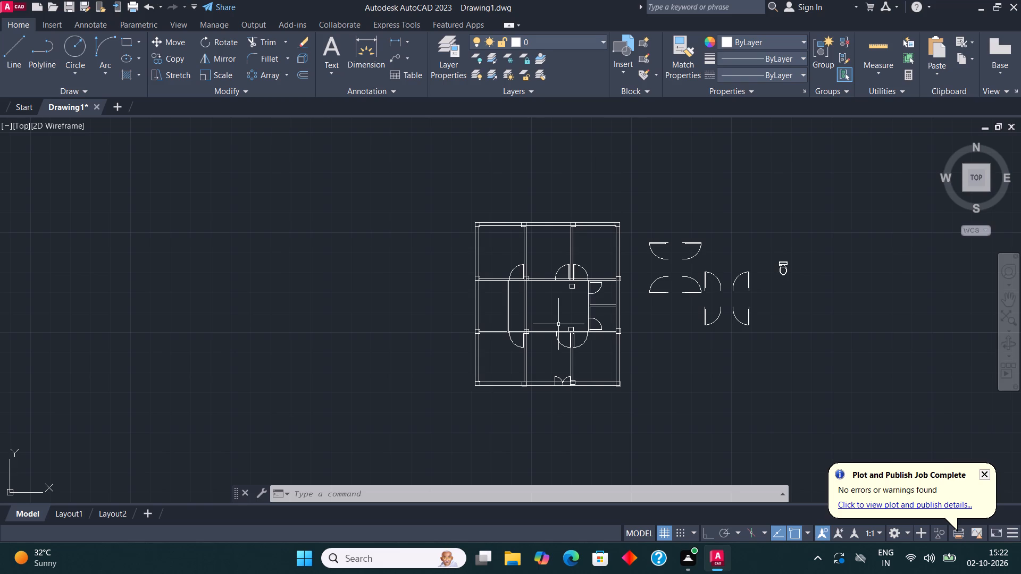
pyautogui.scroll(4, 466, 196)
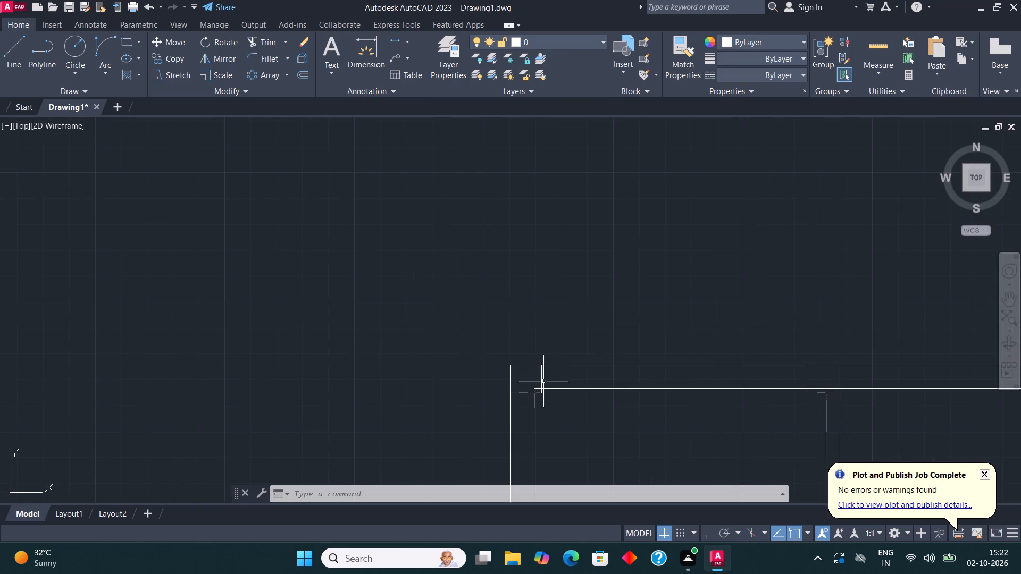
pyautogui.moveTo(530, 380); pyautogui.dragTo(373, 304, button='middle')
pyautogui.moveTo(768, 307); pyautogui.dragTo(254, 291, button='middle')
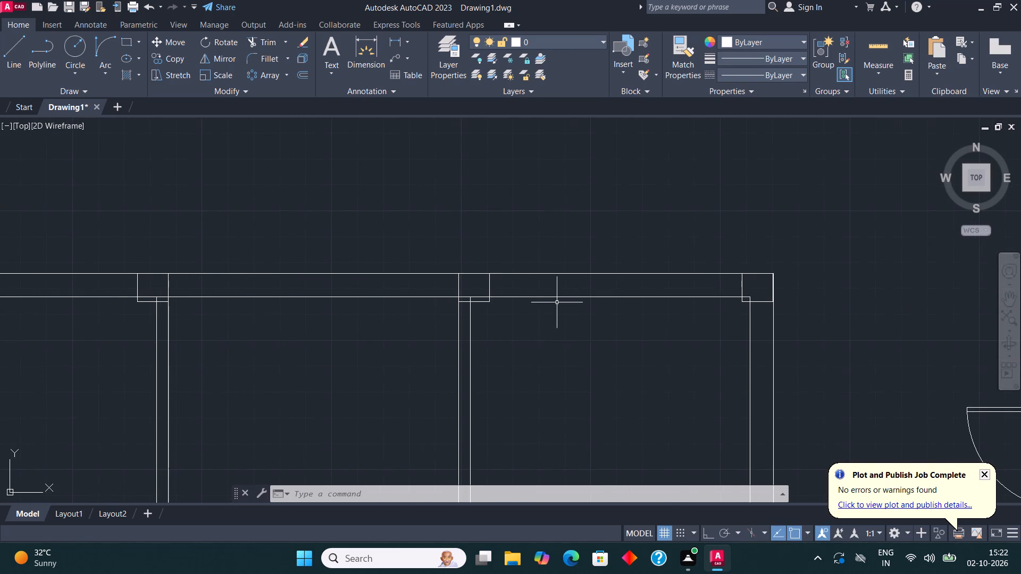
pyautogui.scroll(1, 832, 277)
pyautogui.moveTo(832, 277); pyautogui.dragTo(756, 284, button='middle')
pyautogui.scroll(2, 675, 301)
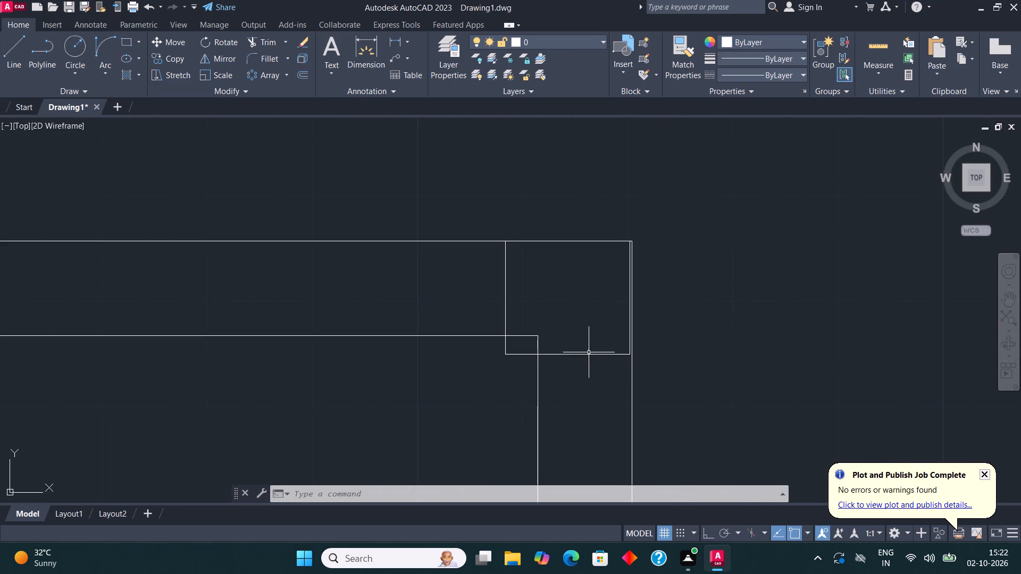
pyautogui.click(589, 353)
pyautogui.click(171, 41)
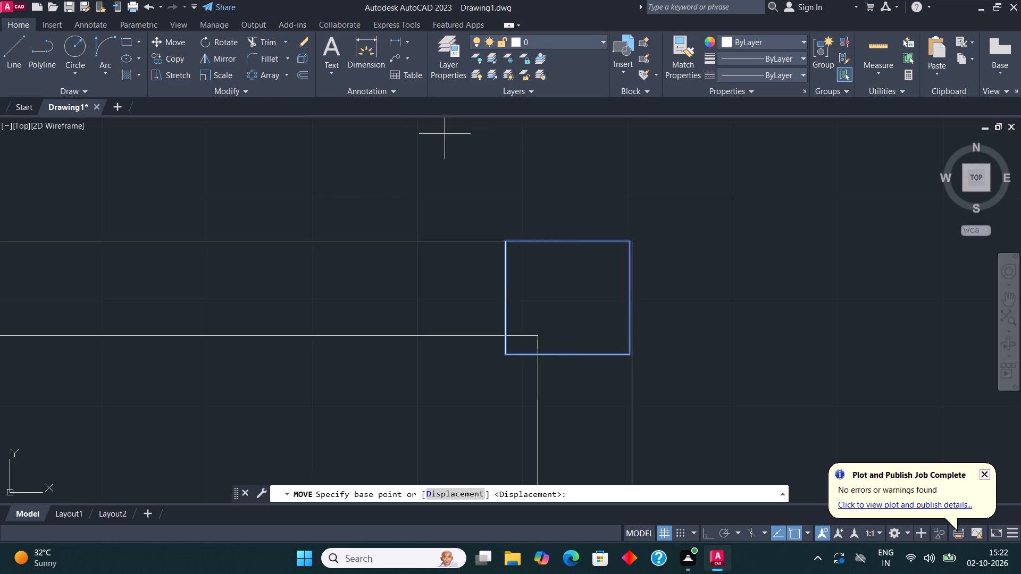
pyautogui.scroll(2, 616, 293)
pyautogui.click(648, 290)
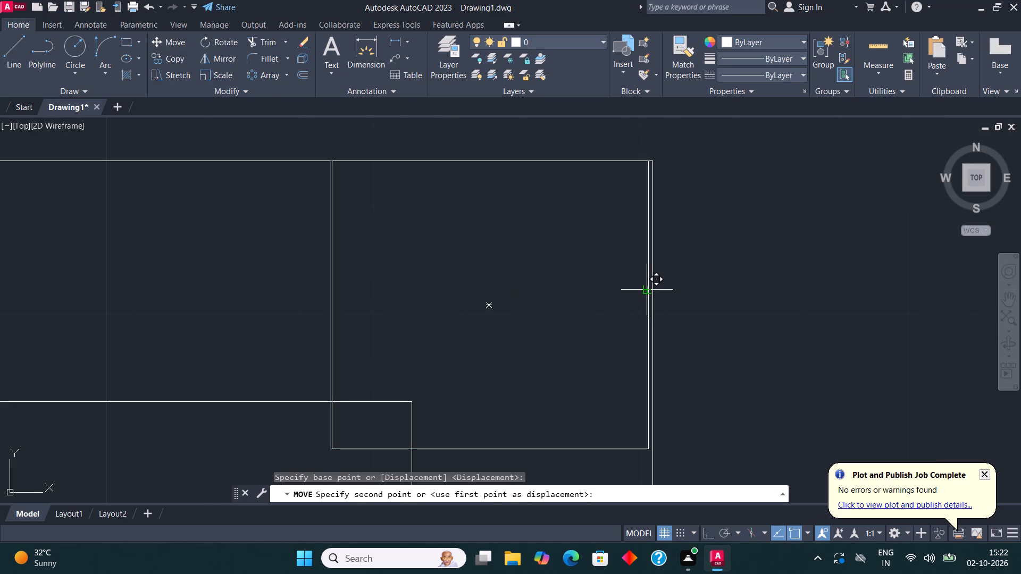
pyautogui.click(653, 289)
# Move the upper middle room's door left along the cross wall, leaving a wider gap beside the right vertical partition.
pyautogui.scroll(-4, 645, 232)
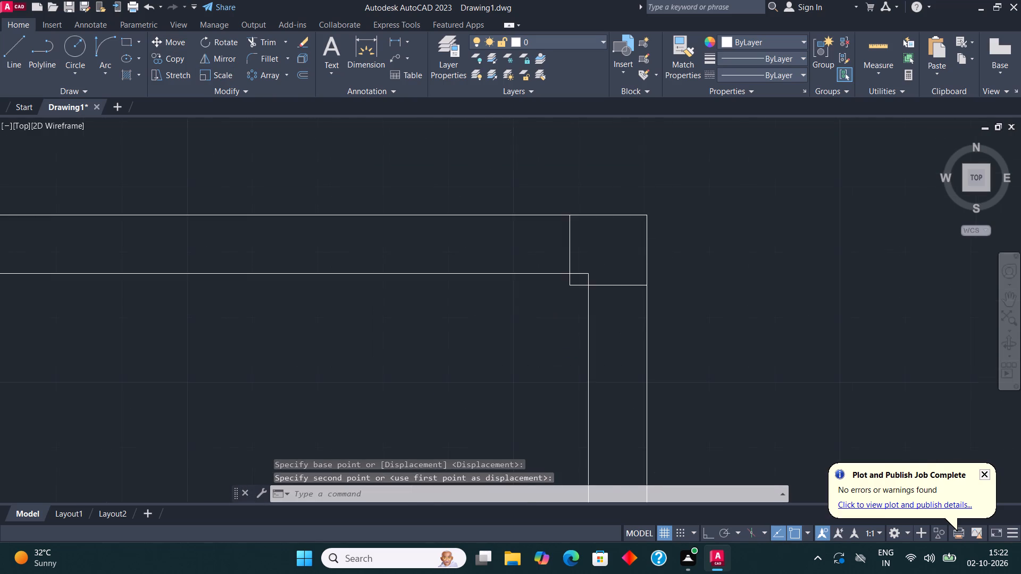
pyautogui.scroll(-2, 645, 248)
pyautogui.scroll(-2, 563, 235)
pyautogui.scroll(8, 592, 332)
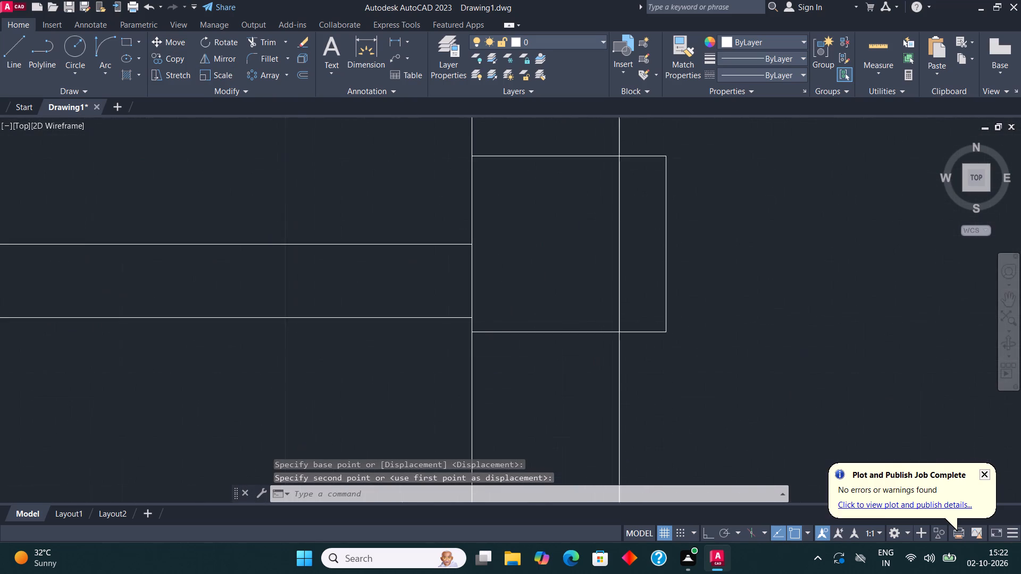
pyautogui.scroll(-5, 606, 292)
pyautogui.moveTo(453, 317); pyautogui.dragTo(731, 317, button='middle')
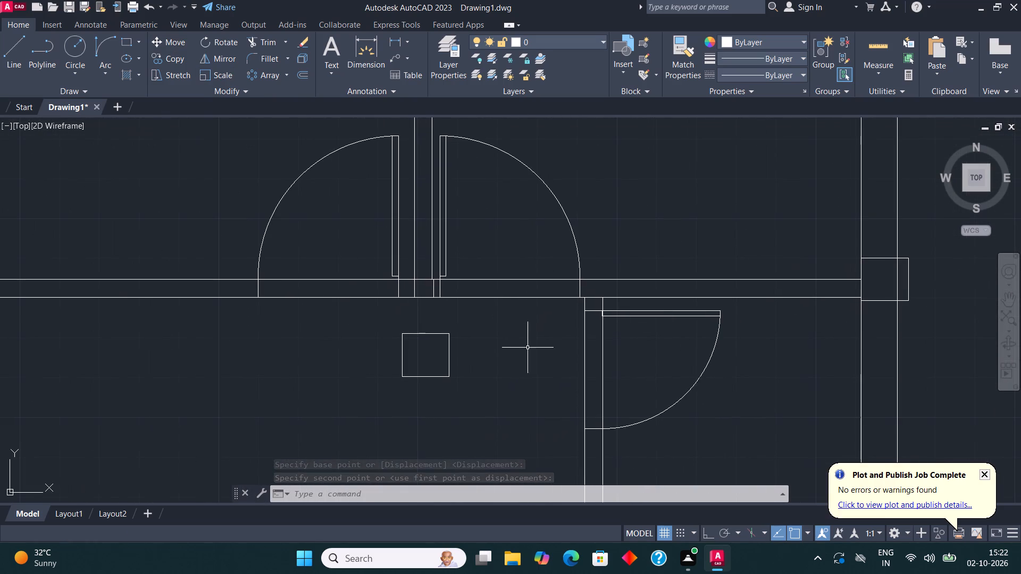
pyautogui.moveTo(443, 347); pyautogui.dragTo(494, 331, button='middle')
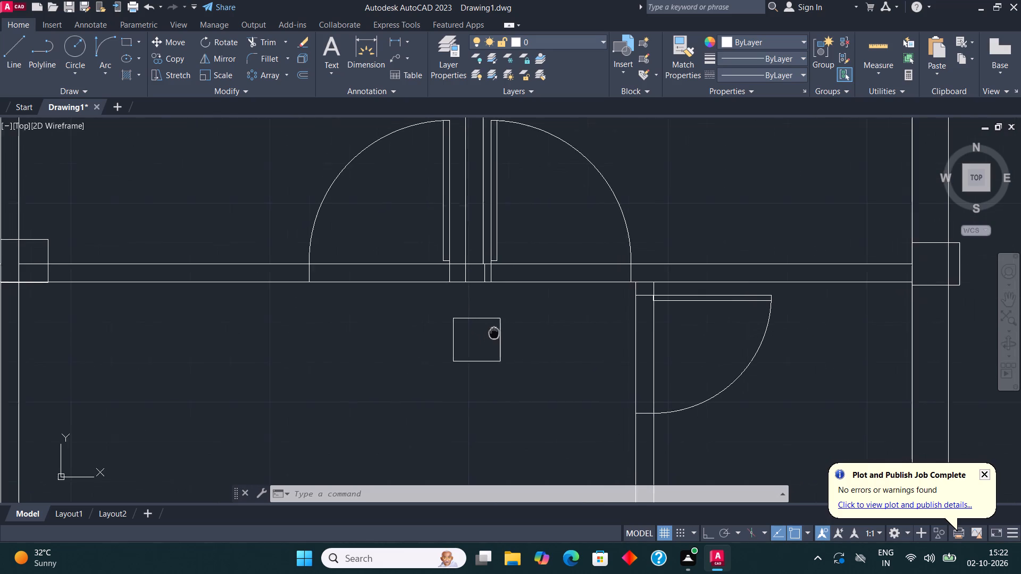
pyautogui.moveTo(494, 331); pyautogui.dragTo(497, 330, button='middle')
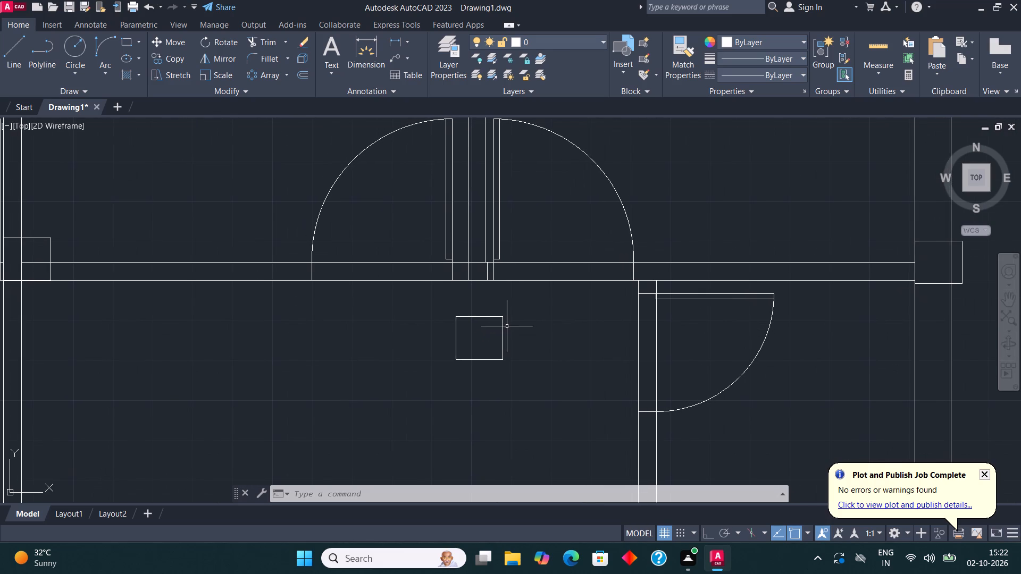
pyautogui.scroll(-1, 547, 322)
pyautogui.moveTo(547, 322); pyautogui.dragTo(550, 326, button='middle')
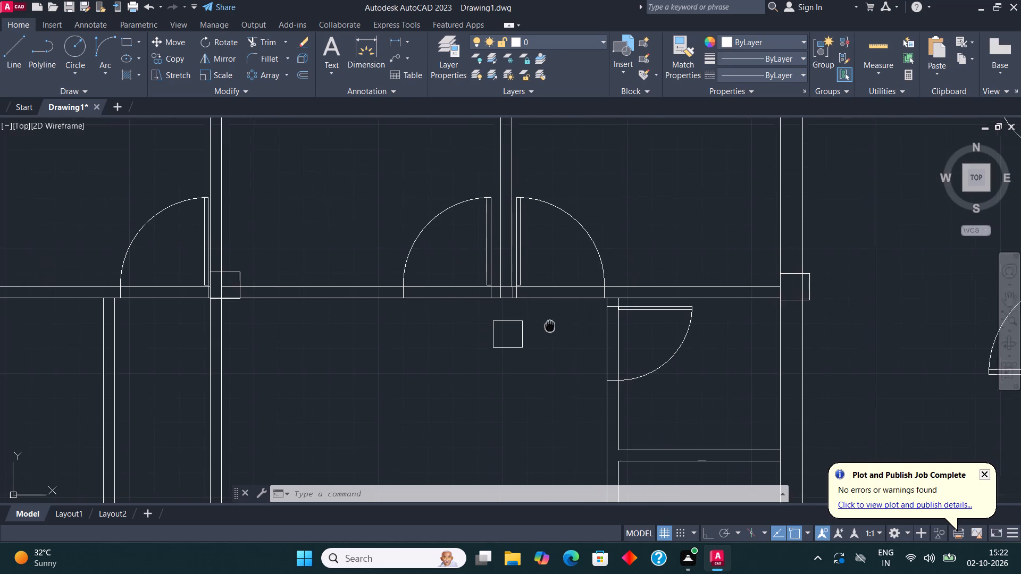
pyautogui.moveTo(550, 326); pyautogui.dragTo(546, 359, button='middle')
pyautogui.click(482, 308)
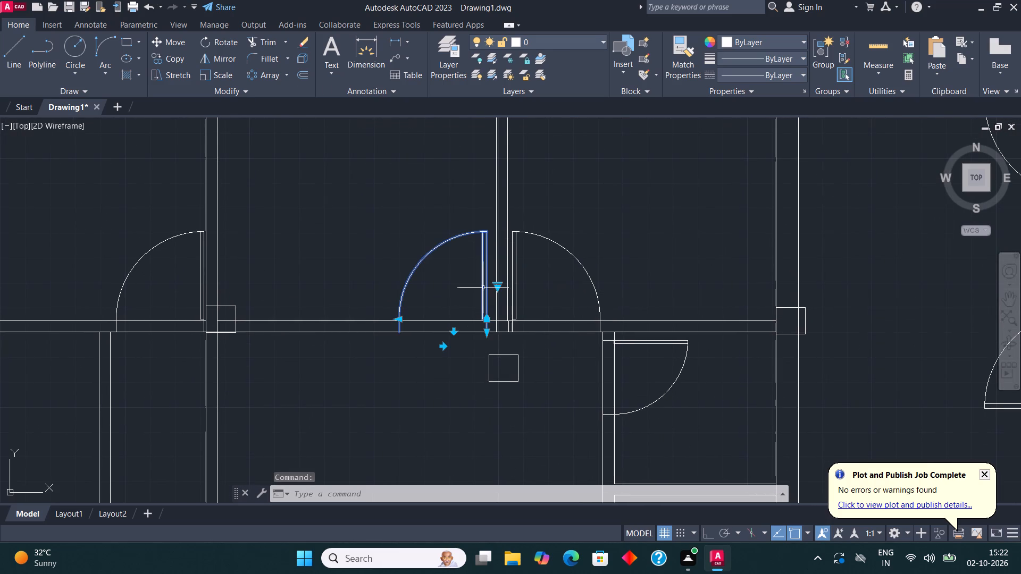
pyautogui.click(173, 46)
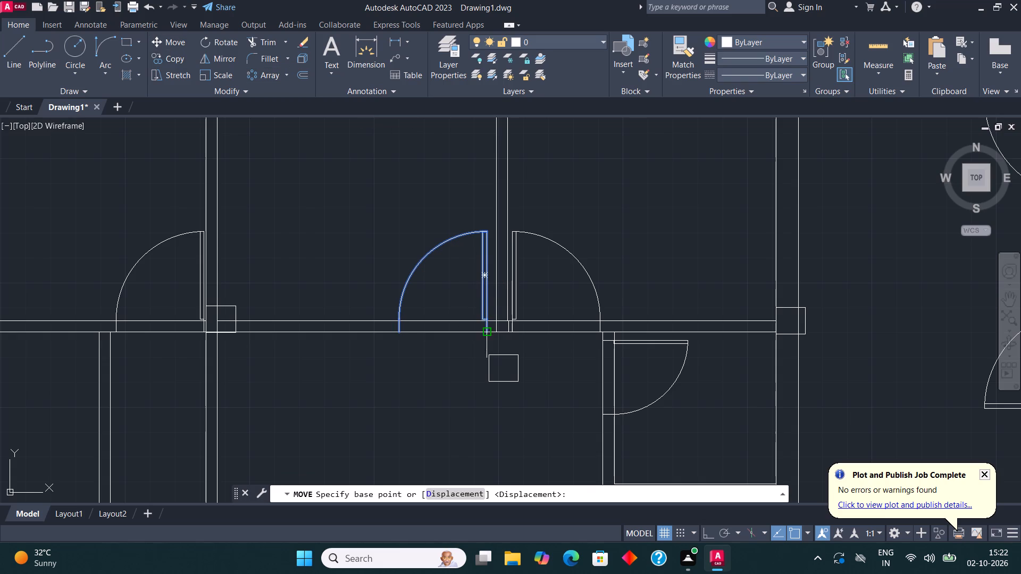
pyautogui.click(485, 330)
pyautogui.click(467, 334)
# Move the hall column up onto the upper cross wall's right partition junction, with its right edge on the partition's right face.
pyautogui.click(501, 359)
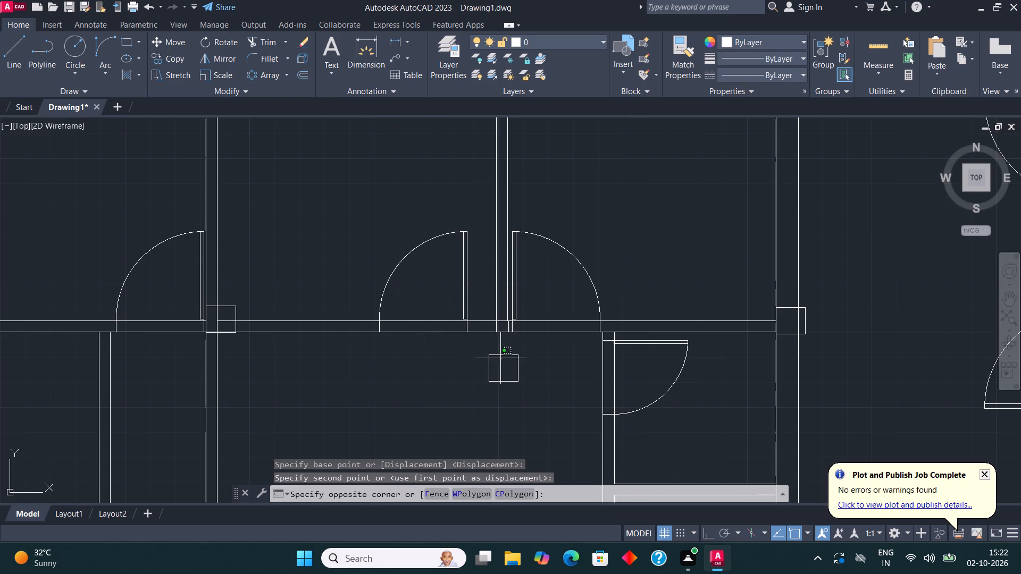
pyautogui.click(497, 354)
pyautogui.click(170, 36)
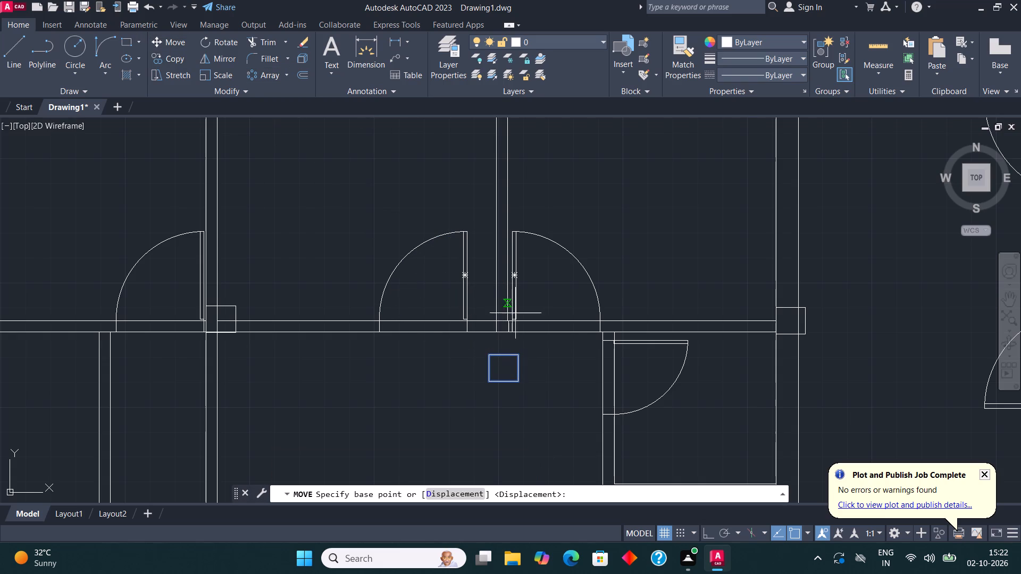
pyautogui.click(520, 358)
pyautogui.scroll(4, 504, 318)
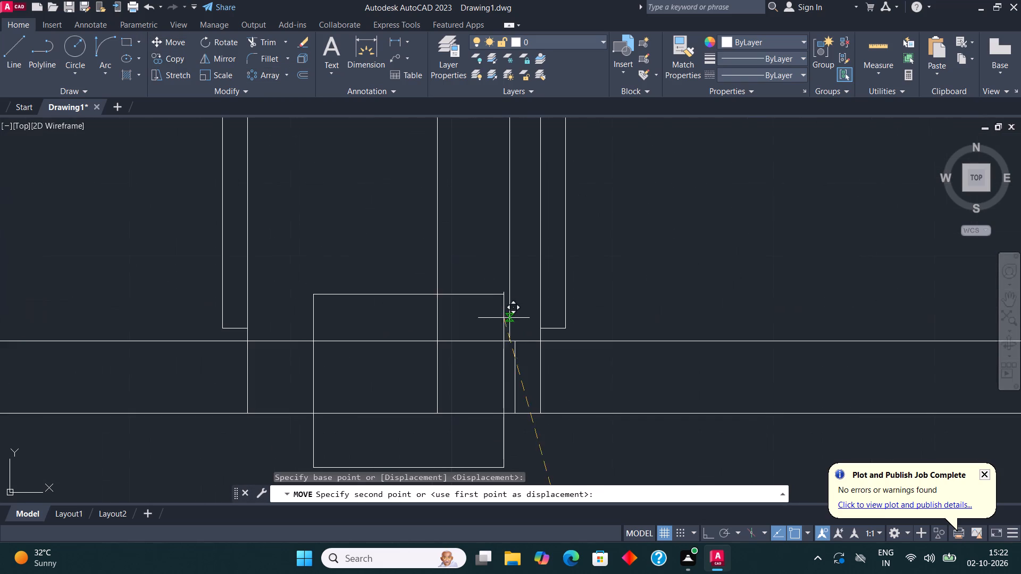
pyautogui.click(515, 262)
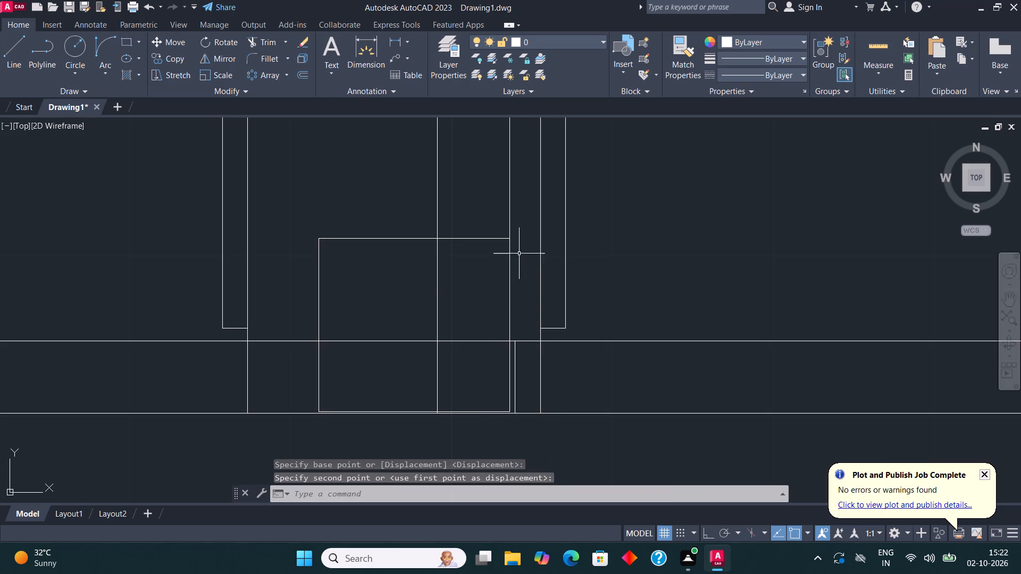
pyautogui.scroll(-3, 519, 254)
pyautogui.press('Escape')
# Nudge that column slightly down and right so its lower corner sits on the upper cross wall's bottom face.
pyautogui.scroll(2, 530, 254)
pyautogui.click(484, 244)
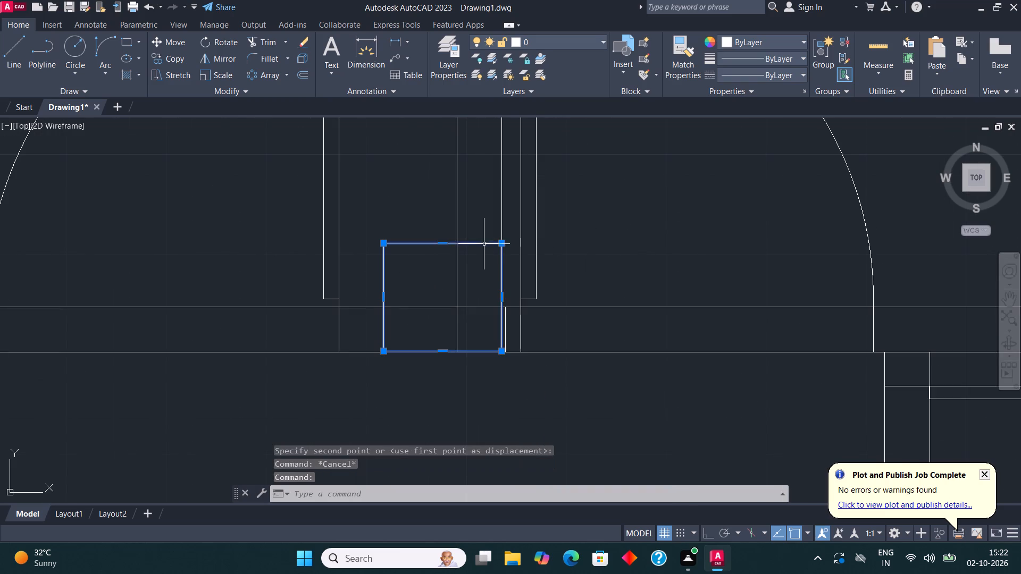
pyautogui.click(168, 36)
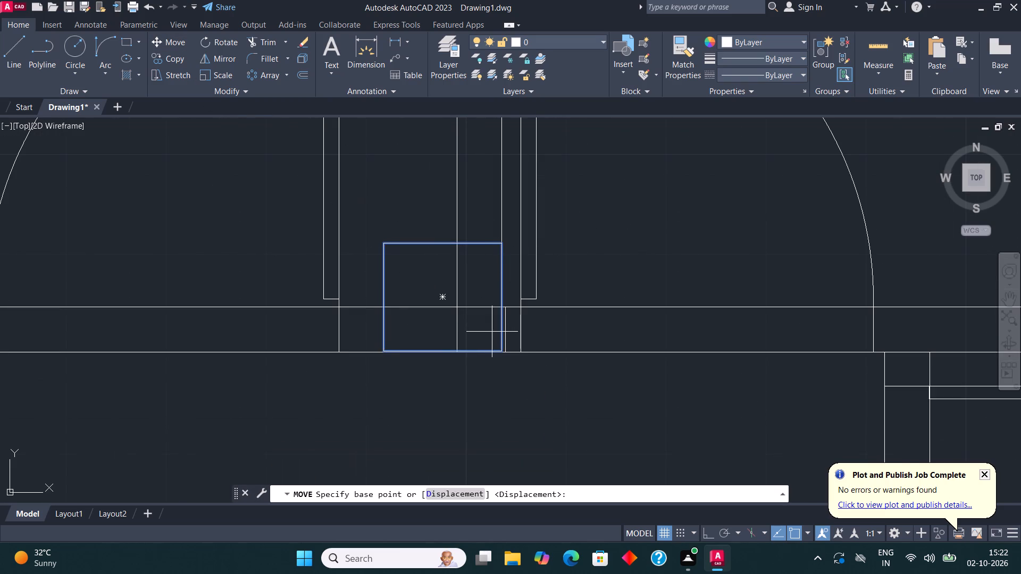
pyautogui.scroll(2, 501, 358)
pyautogui.click(490, 337)
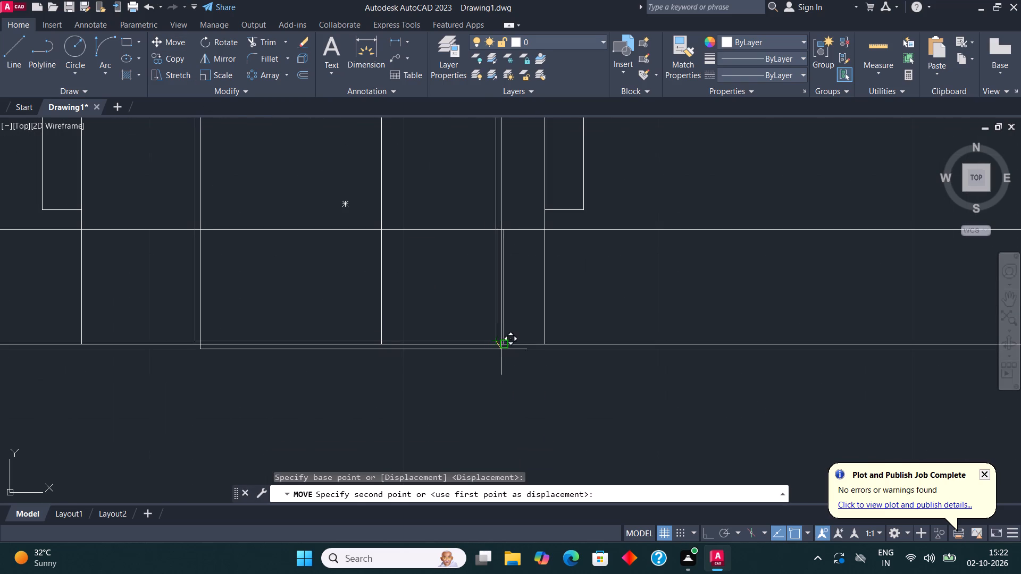
pyautogui.click(503, 347)
# Move the column at the upper cross wall's left partition junction slightly up, flush with the wall's bottom face.
pyautogui.scroll(-3, 537, 350)
pyautogui.moveTo(578, 358); pyautogui.dragTo(596, 368, button='middle')
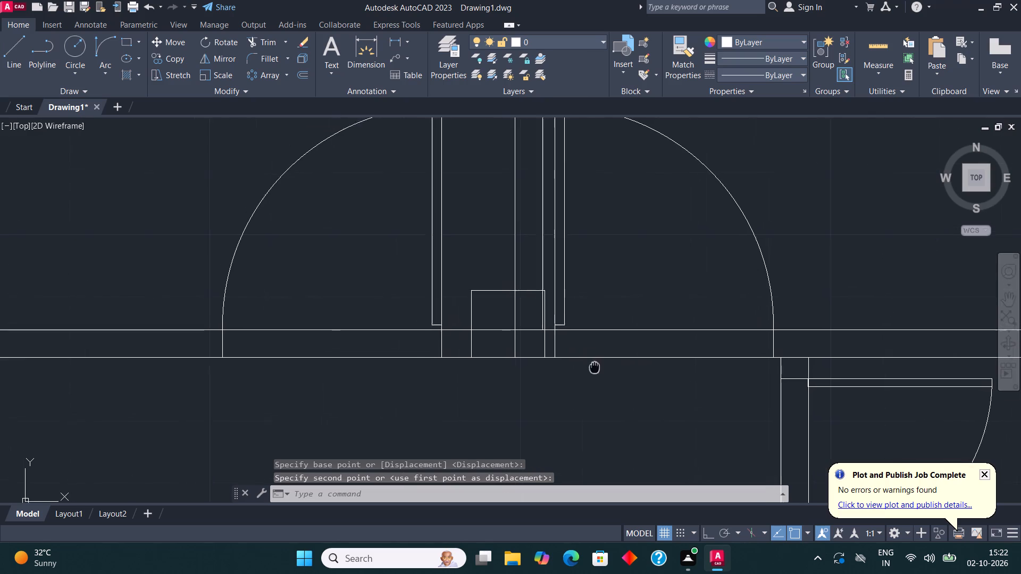
pyautogui.moveTo(596, 368); pyautogui.dragTo(605, 372, button='middle')
pyautogui.scroll(-2, 655, 317)
pyautogui.moveTo(346, 341); pyautogui.dragTo(420, 341, button='middle')
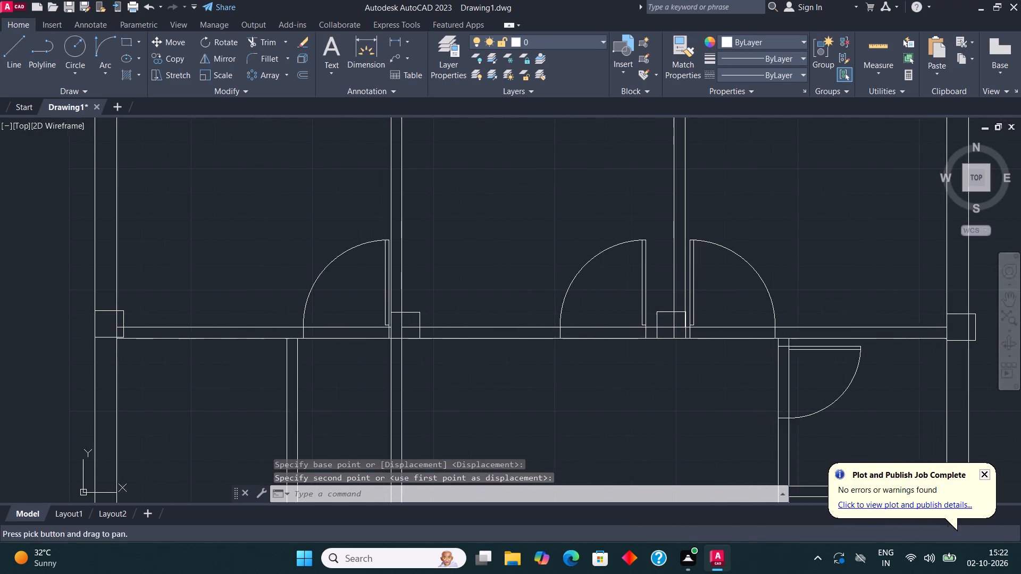
pyautogui.scroll(4, 425, 327)
pyautogui.moveTo(345, 357); pyautogui.dragTo(615, 302, button='middle')
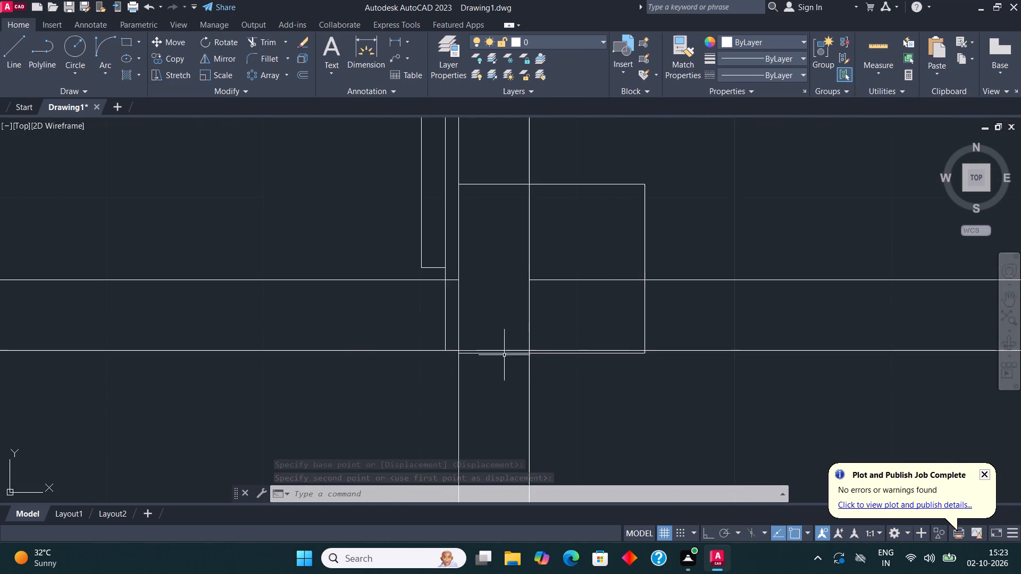
pyautogui.click(495, 354)
pyautogui.moveTo(600, 325); pyautogui.dragTo(501, 346, button='middle')
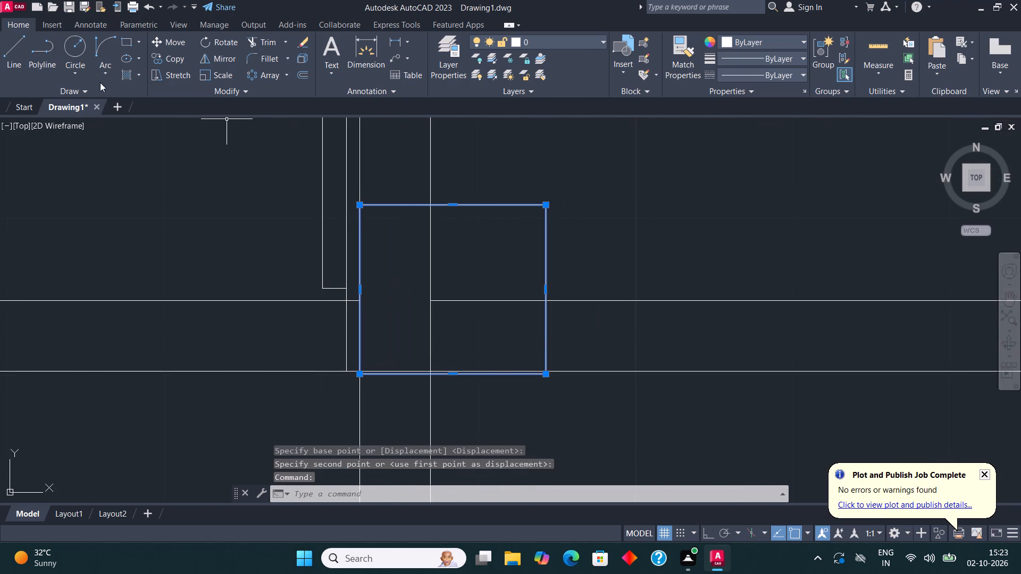
pyautogui.click(179, 40)
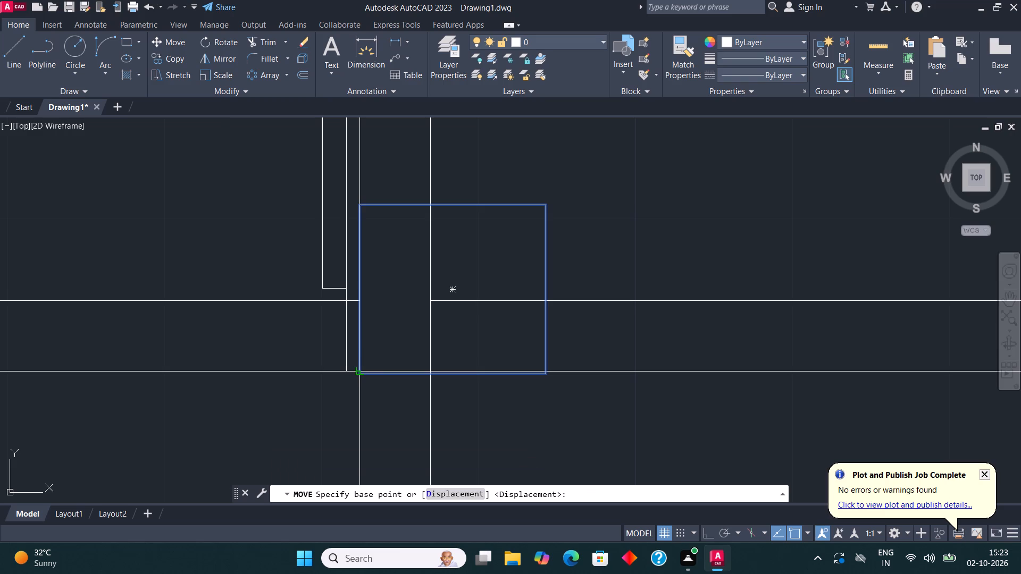
pyautogui.click(357, 372)
pyautogui.click(365, 369)
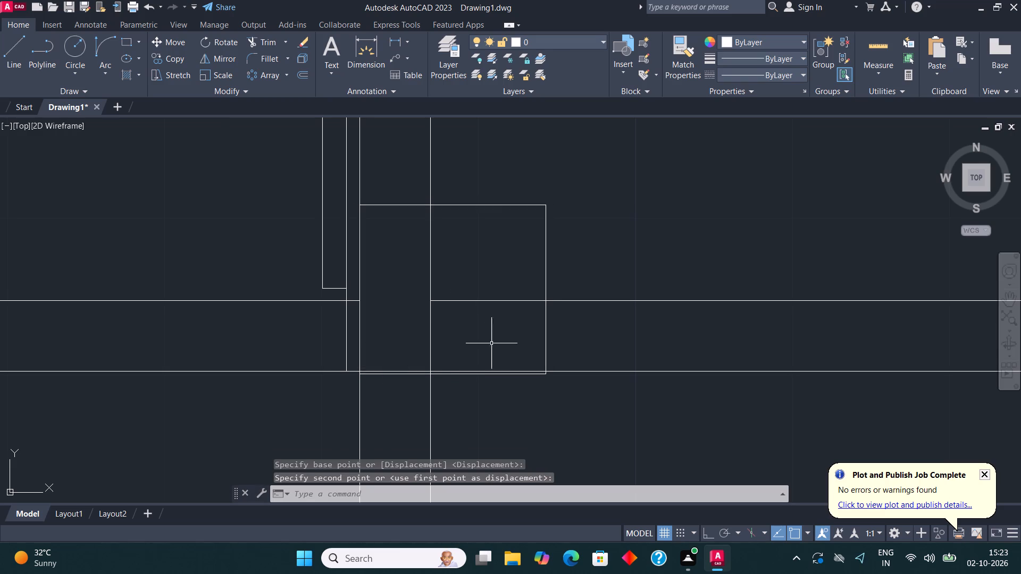
pyautogui.scroll(2, 354, 383)
pyautogui.click(384, 361)
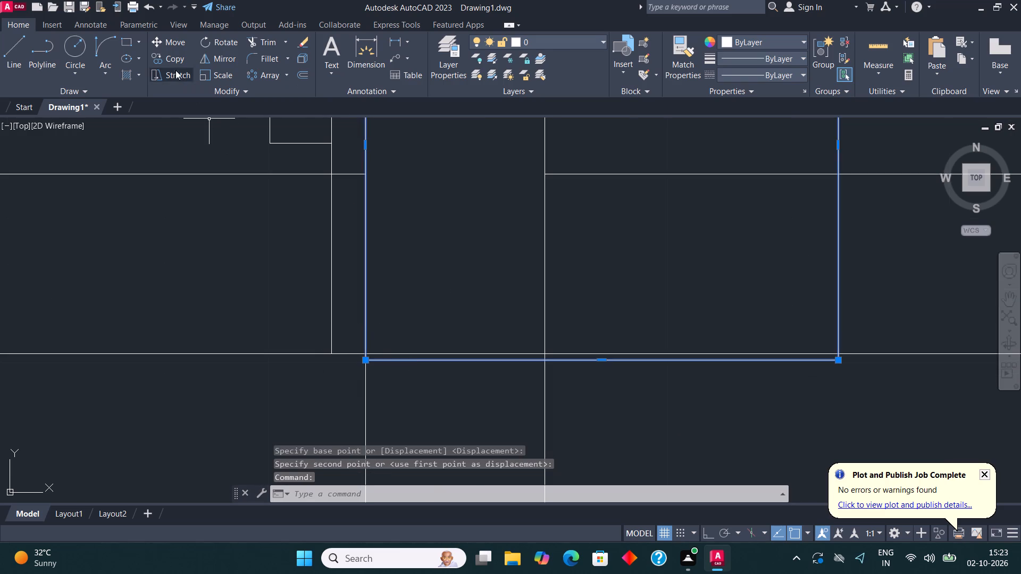
pyautogui.click(181, 43)
pyautogui.scroll(2, 369, 369)
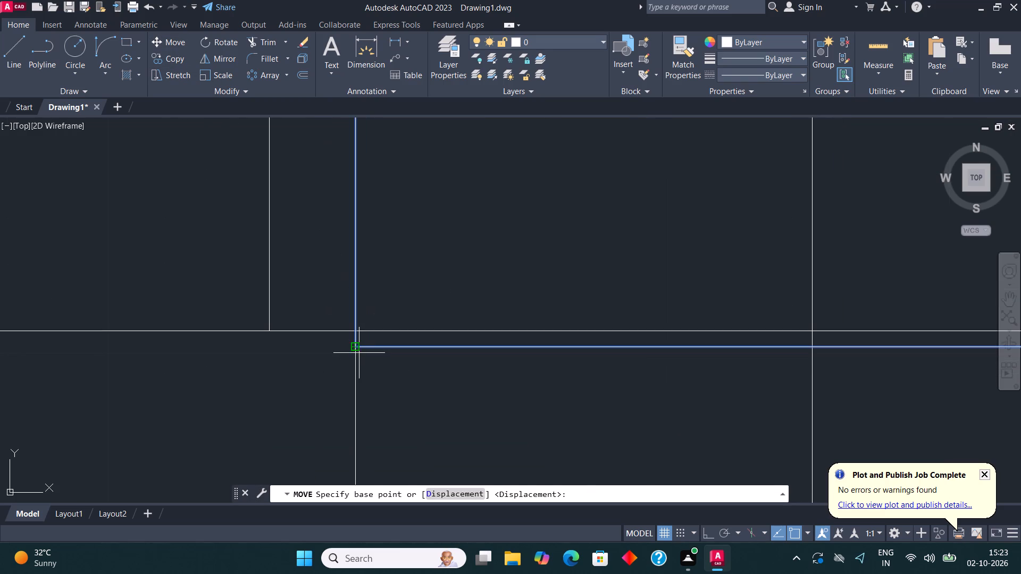
pyautogui.click(359, 353)
pyautogui.click(355, 334)
# Move the left outer wall's column at the upper cross wall slightly down, flush with the cross wall's bottom face.
pyautogui.scroll(-7, 396, 330)
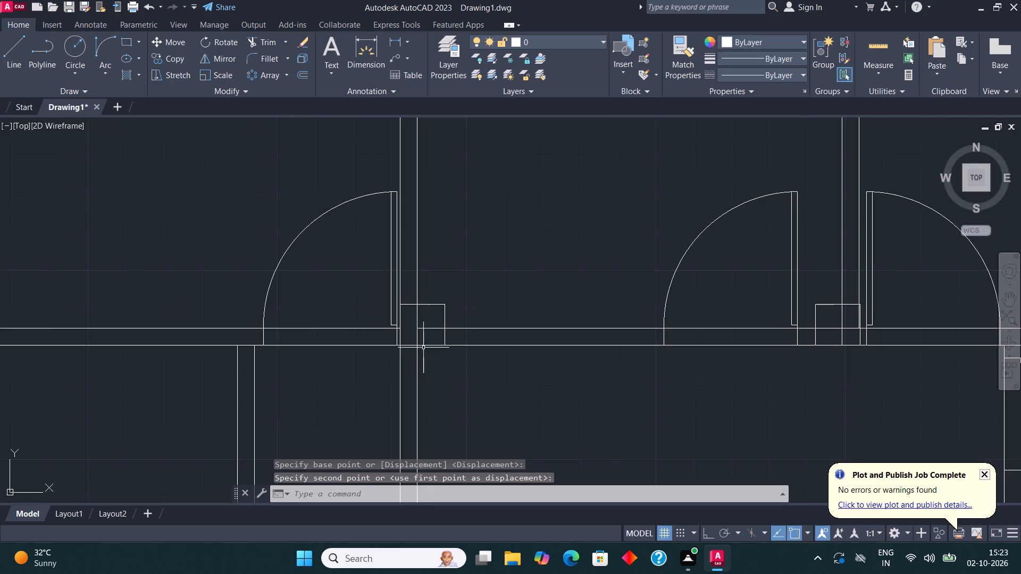
pyautogui.moveTo(386, 342); pyautogui.dragTo(671, 342, button='middle')
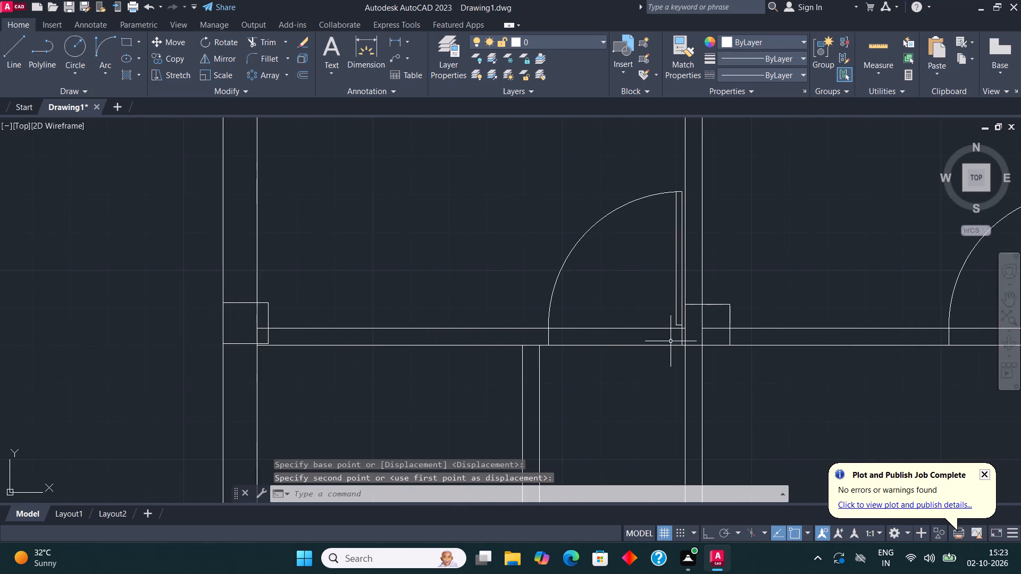
pyautogui.moveTo(276, 346); pyautogui.dragTo(387, 340, button='middle')
pyautogui.scroll(3, 367, 341)
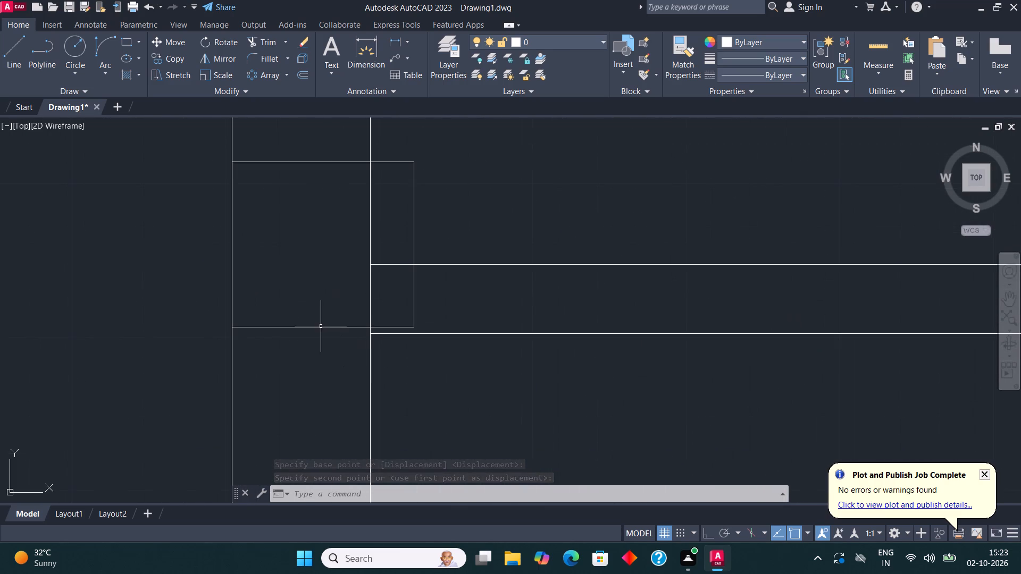
pyautogui.click(317, 324)
pyautogui.click(322, 333)
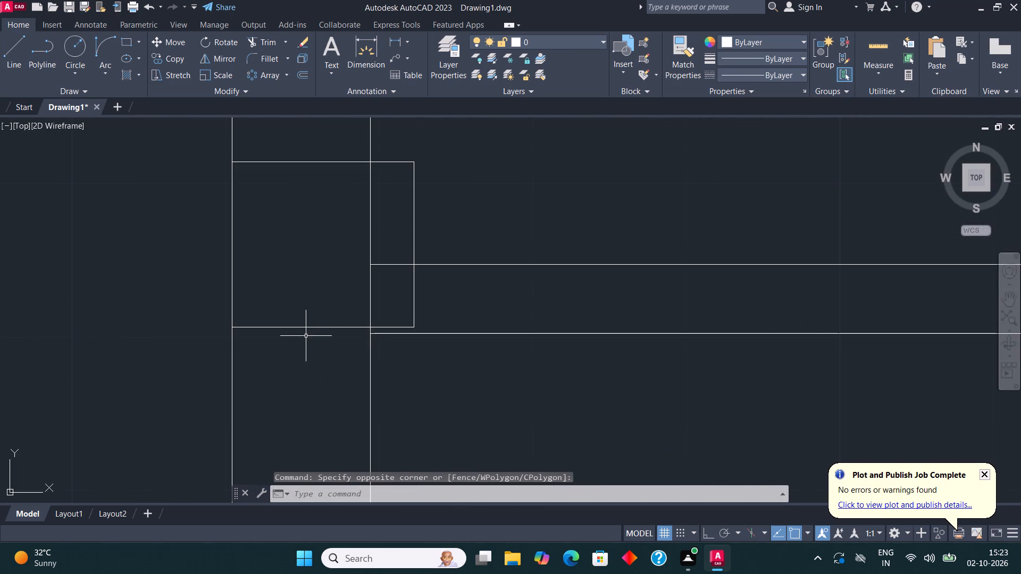
pyautogui.click(306, 328)
pyautogui.click(179, 44)
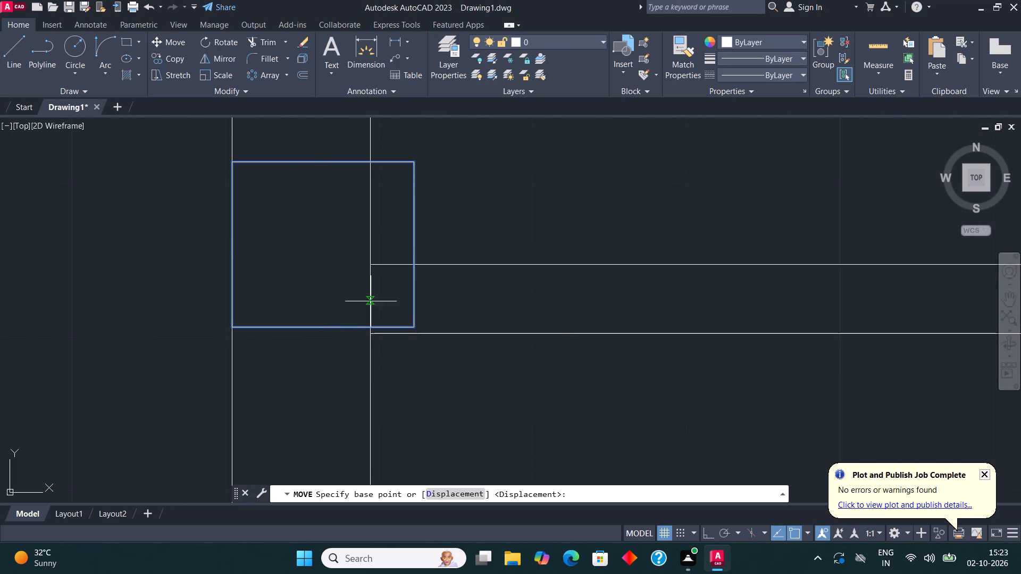
pyautogui.scroll(1, 369, 336)
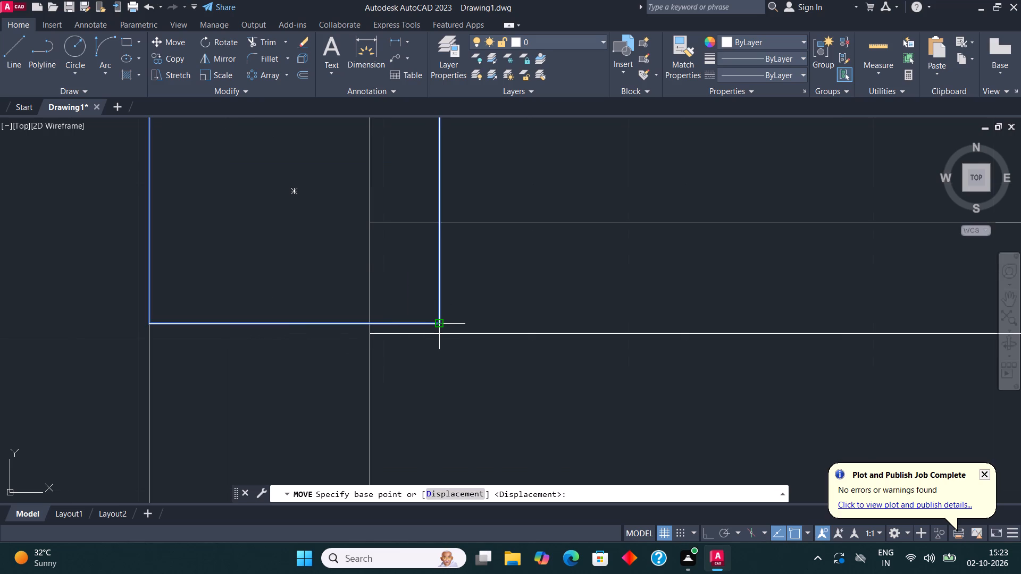
pyautogui.scroll(1, 437, 324)
pyautogui.click(434, 324)
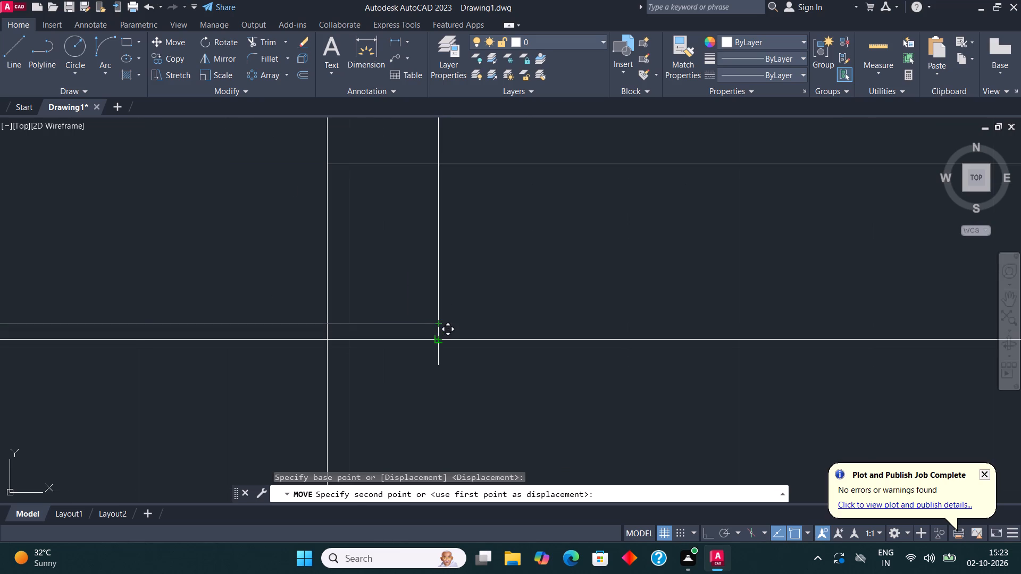
pyautogui.click(437, 336)
# Move the left outer wall's column at the lower cross wall slightly up, flush with the cross wall's bottom face.
pyautogui.scroll(-4, 467, 306)
pyautogui.moveTo(506, 325); pyautogui.dragTo(483, 208, button='middle')
pyautogui.scroll(-4, 479, 213)
pyautogui.scroll(4, 483, 355)
pyautogui.moveTo(407, 326); pyautogui.dragTo(413, 276, button='middle')
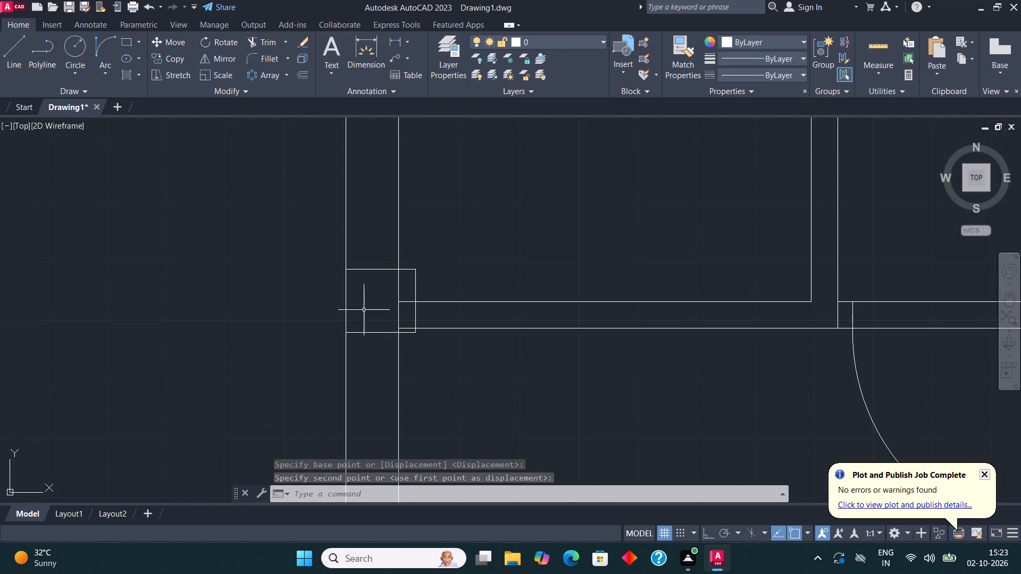
pyautogui.click(358, 333)
pyautogui.click(179, 44)
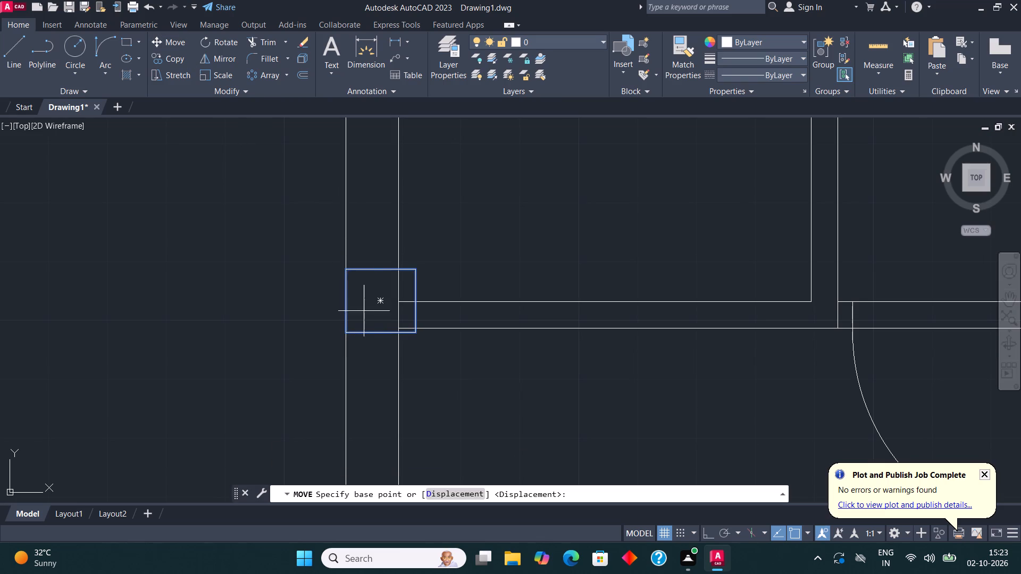
pyautogui.scroll(3, 361, 335)
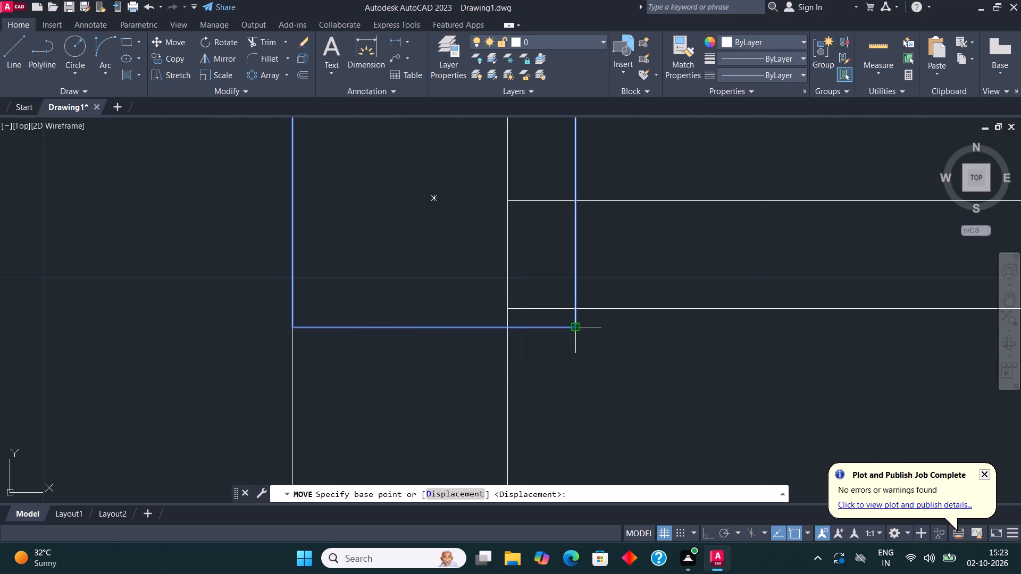
pyautogui.click(573, 328)
pyautogui.click(576, 307)
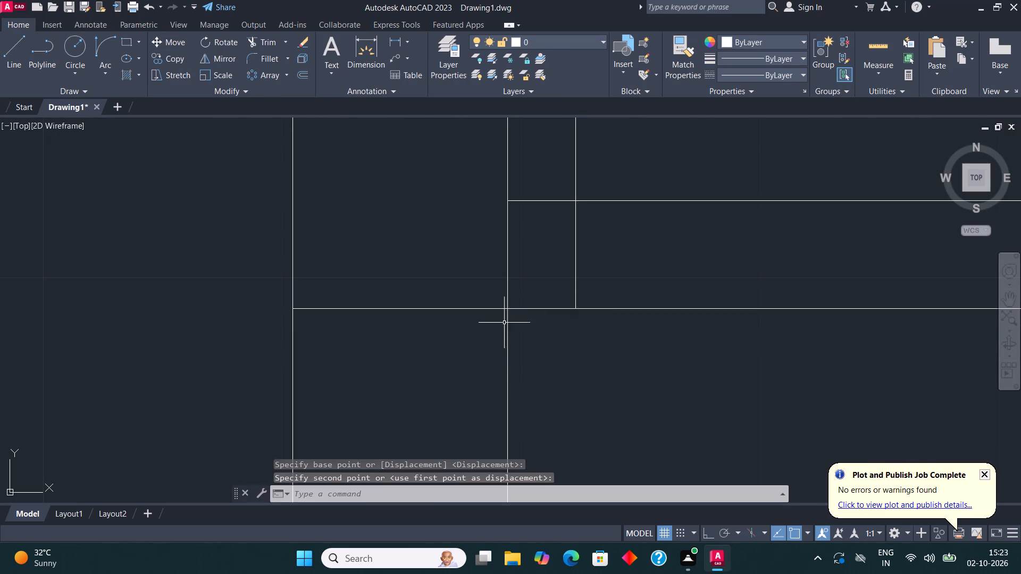
# Move the column at the lower cross wall's left partition junction slightly up, flush with the wall's bottom face.
pyautogui.scroll(-3, 430, 323)
pyautogui.moveTo(633, 317); pyautogui.dragTo(475, 230, button='middle')
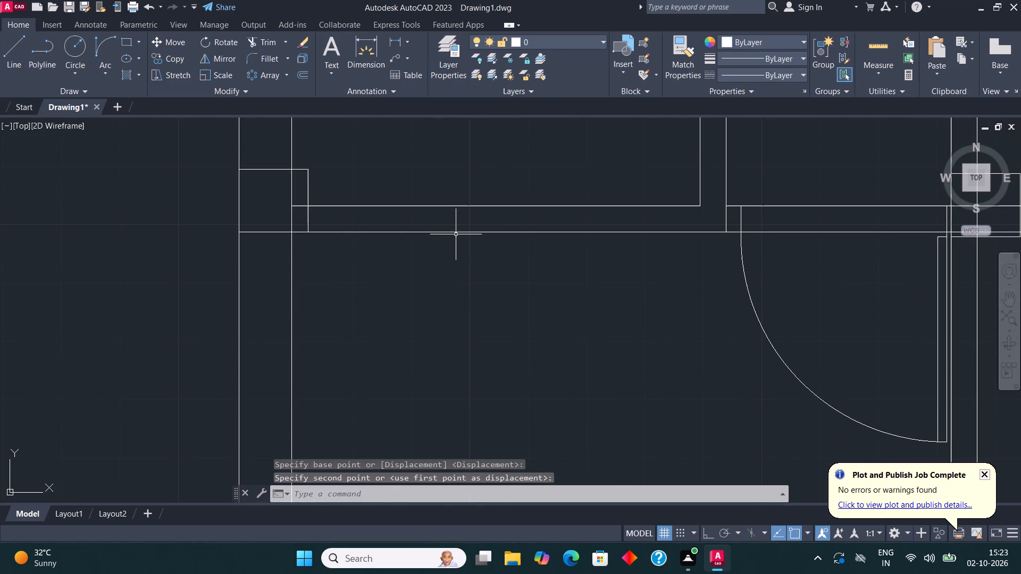
pyautogui.scroll(-2, 453, 234)
pyautogui.moveTo(594, 270); pyautogui.dragTo(296, 361, button='middle')
pyautogui.scroll(2, 347, 318)
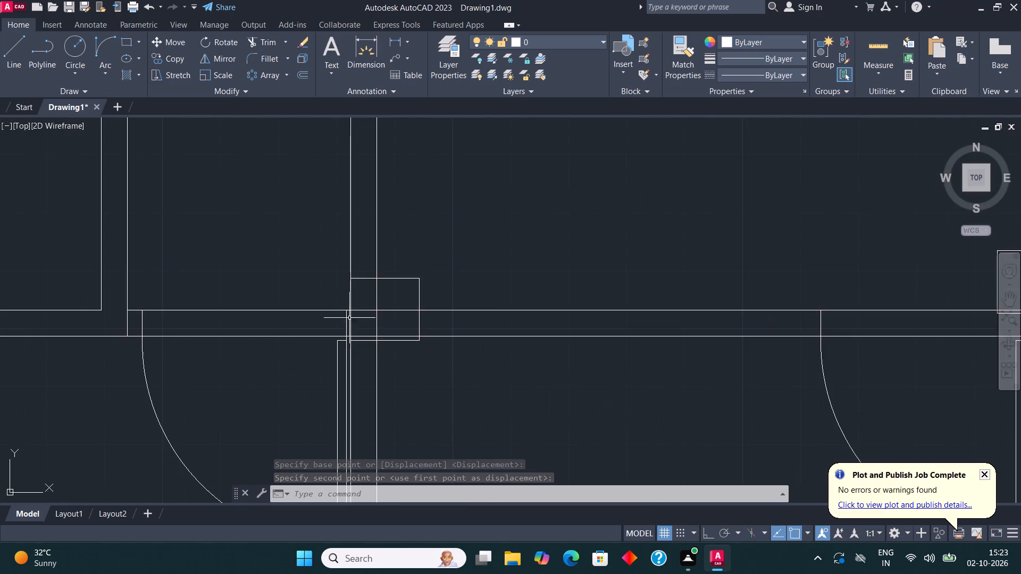
pyautogui.scroll(3, 397, 348)
pyautogui.click(380, 323)
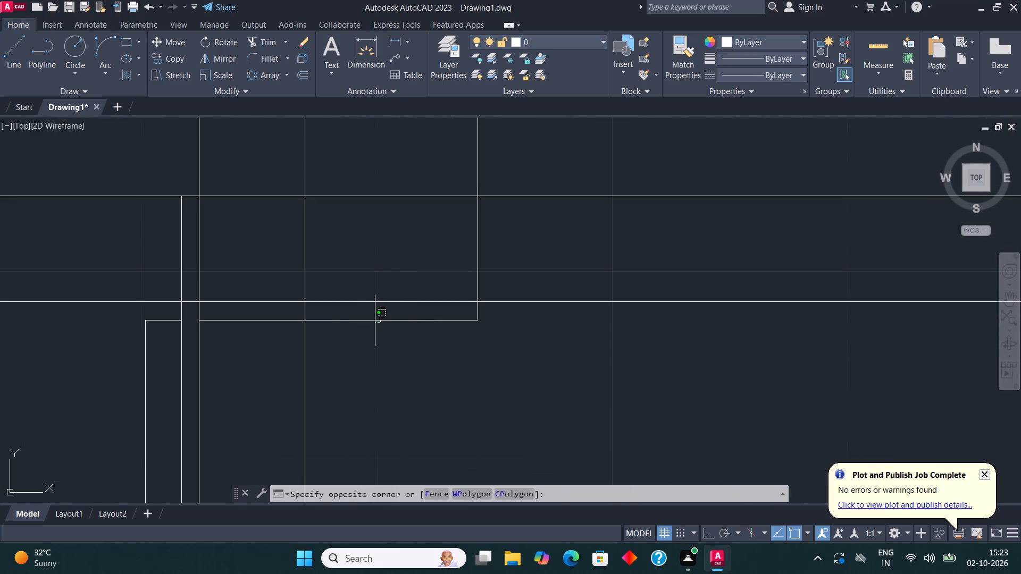
pyautogui.click(375, 319)
pyautogui.moveTo(385, 320); pyautogui.dragTo(510, 365, button='middle')
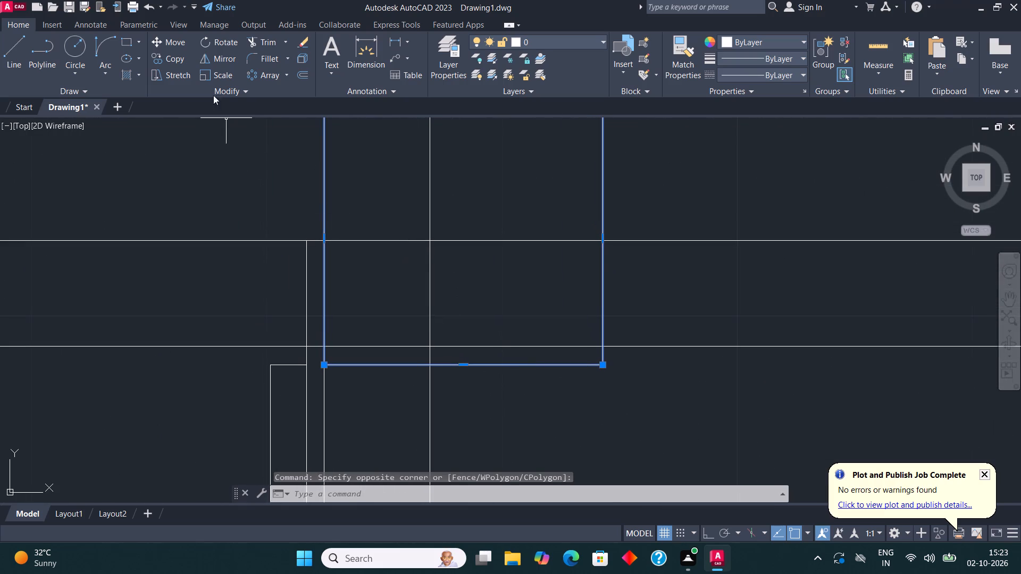
pyautogui.click(177, 40)
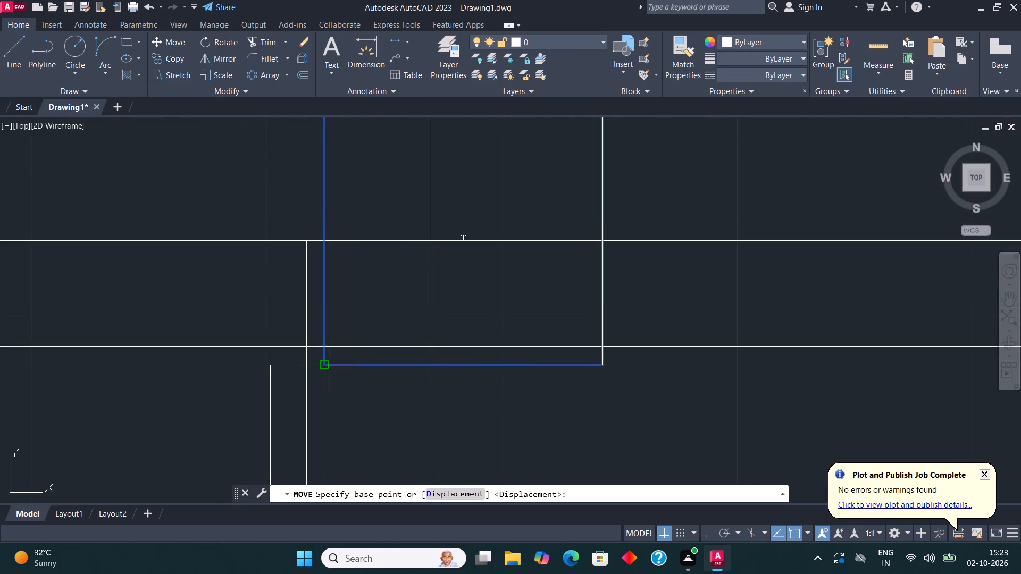
pyautogui.click(329, 366)
pyautogui.click(323, 350)
# Move the door on the left side of the lower cross wall's right partition a little left, clear of the column's width.
pyautogui.scroll(-7, 313, 337)
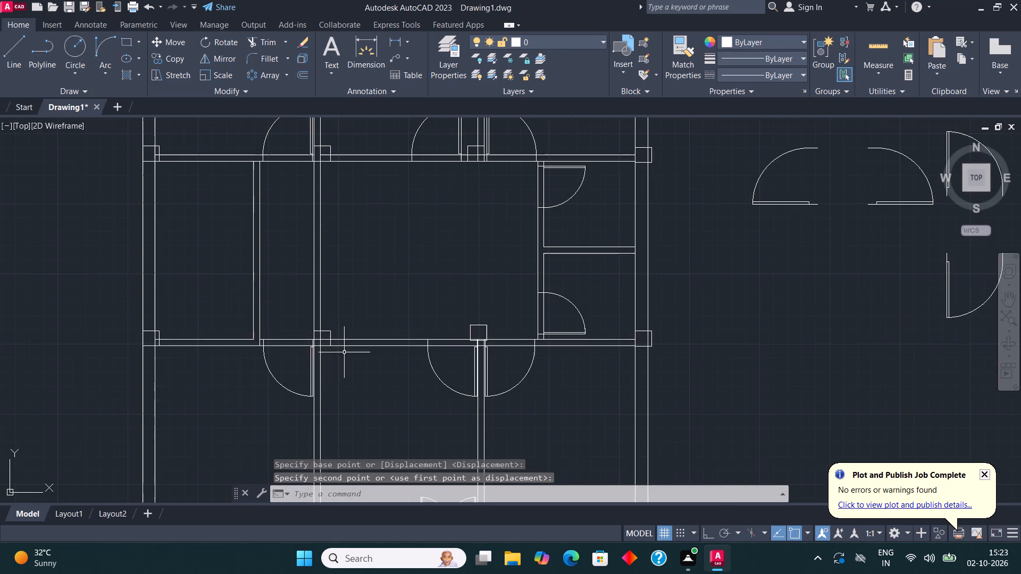
pyautogui.scroll(2, 519, 333)
pyautogui.scroll(2, 395, 353)
pyautogui.moveTo(466, 360); pyautogui.dragTo(463, 343, button='middle')
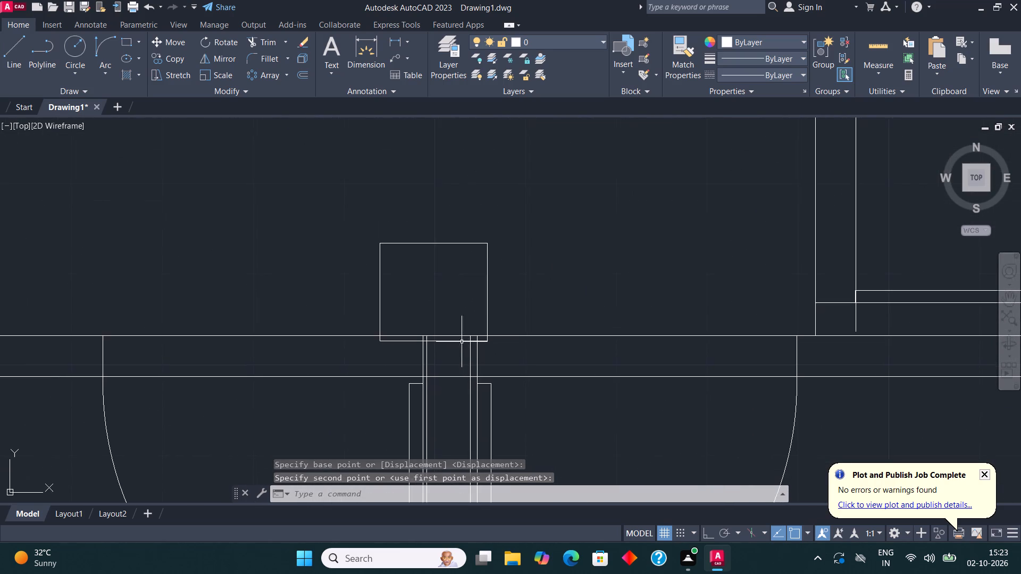
pyautogui.scroll(-3, 456, 318)
pyautogui.scroll(2, 425, 370)
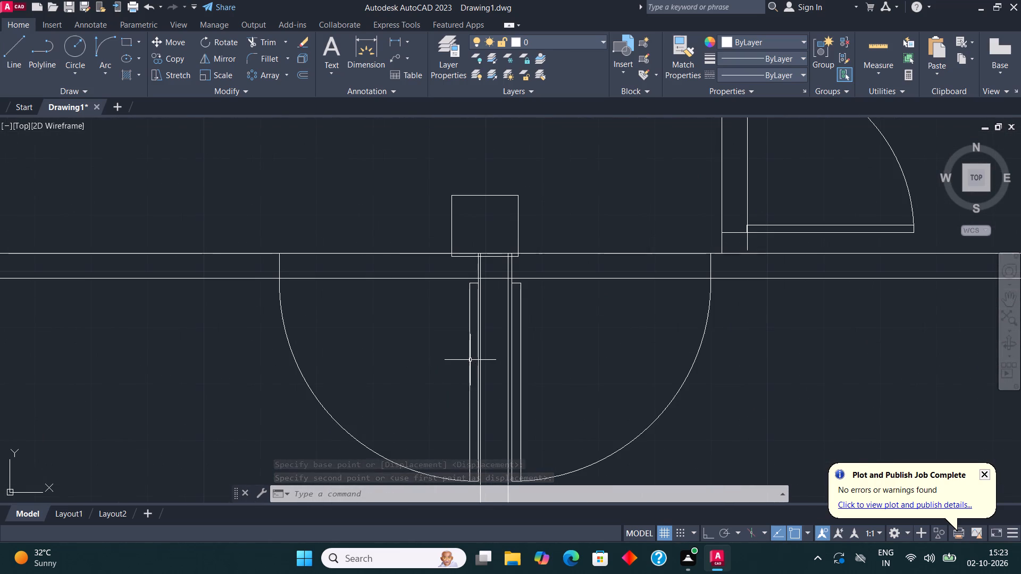
pyautogui.click(470, 360)
pyautogui.click(184, 41)
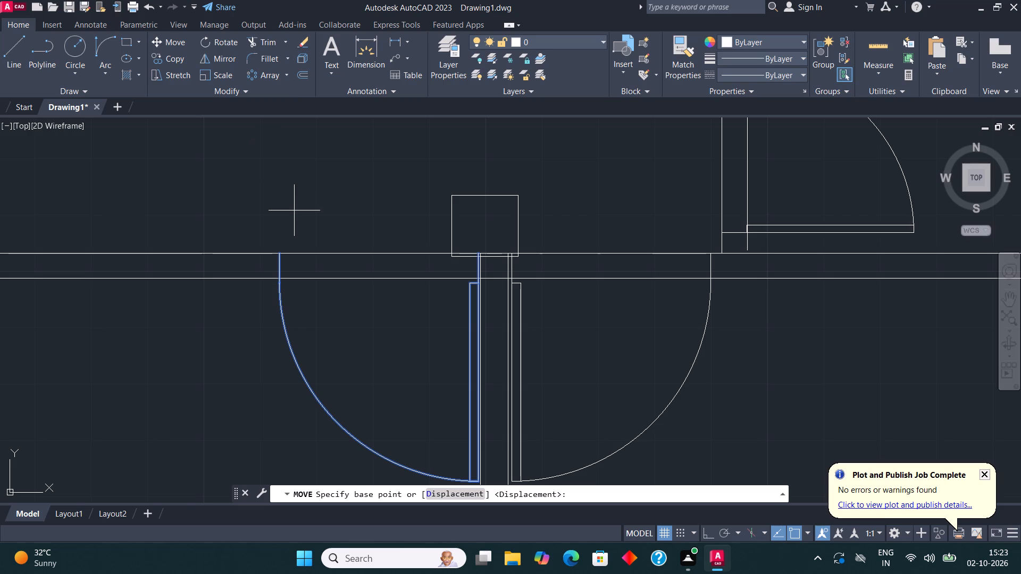
pyautogui.click(480, 255)
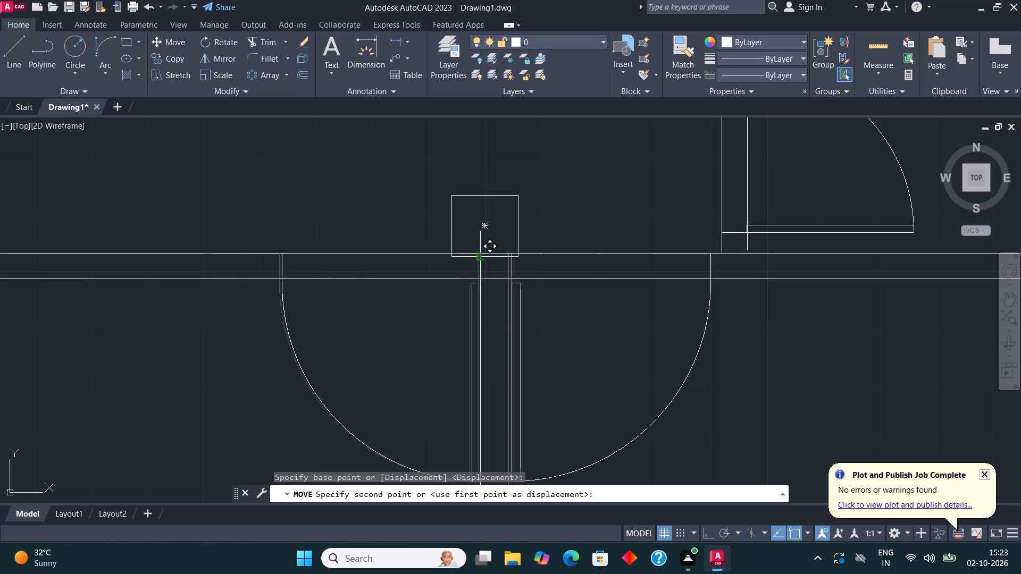
pyautogui.click(433, 252)
pyautogui.press('Escape')
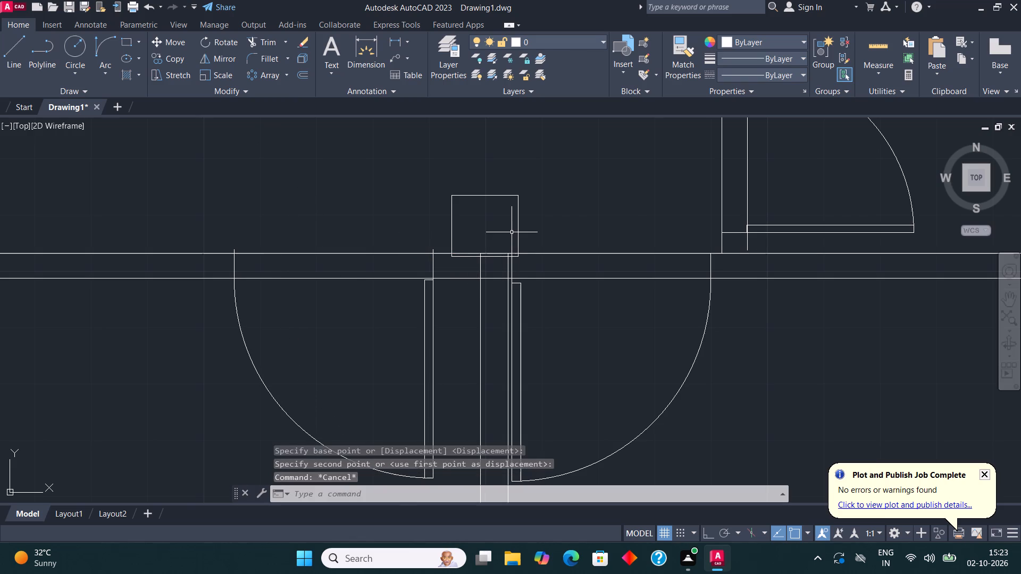
# Move the column at the lower cross wall's right partition junction down-left, its top-right corner at the wall's top face and partition's right face.
pyautogui.moveTo(512, 230); pyautogui.dragTo(495, 280, button='middle')
pyautogui.scroll(2, 489, 317)
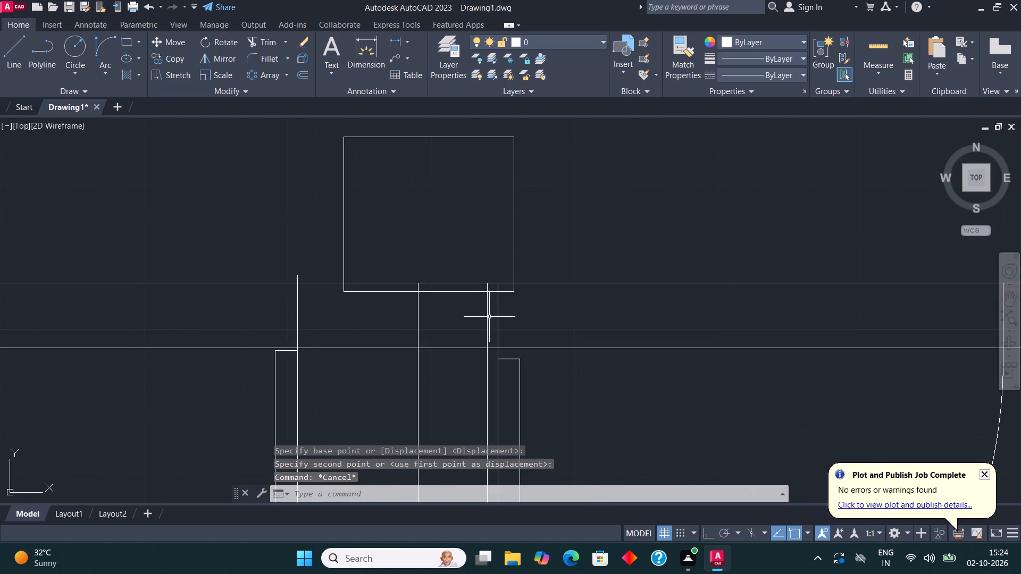
pyautogui.click(404, 292)
pyautogui.click(168, 42)
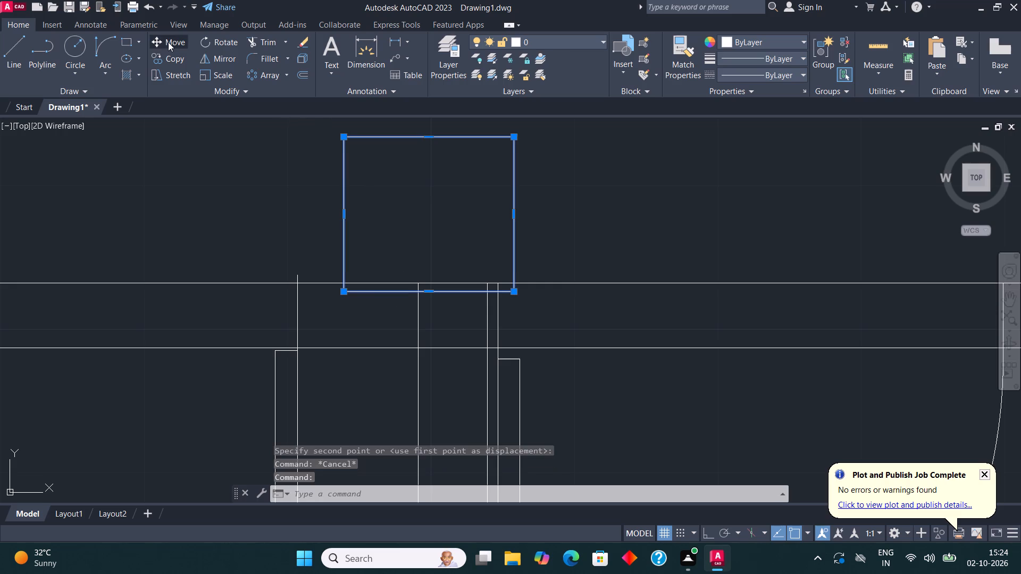
pyautogui.click(515, 137)
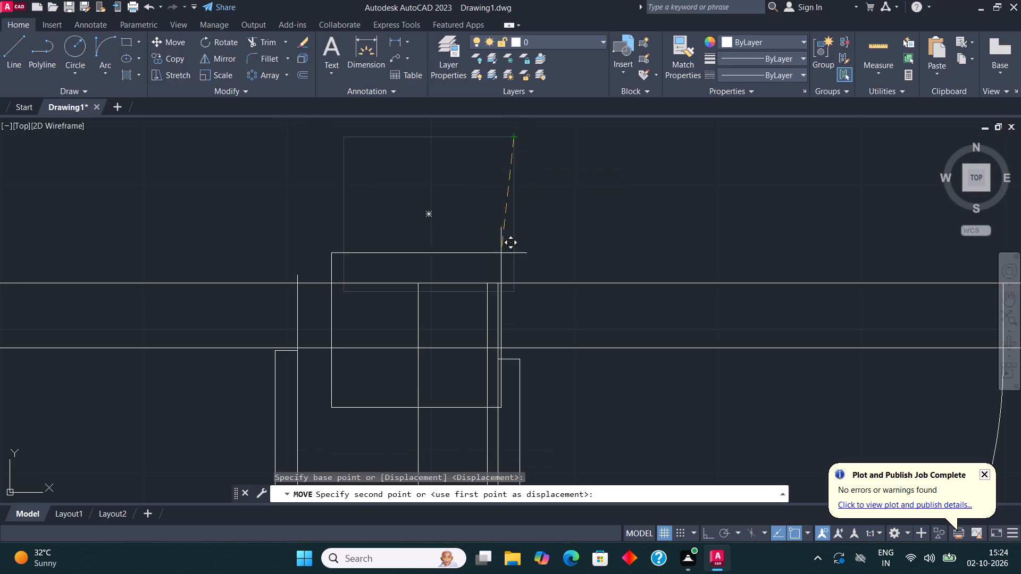
pyautogui.click(485, 287)
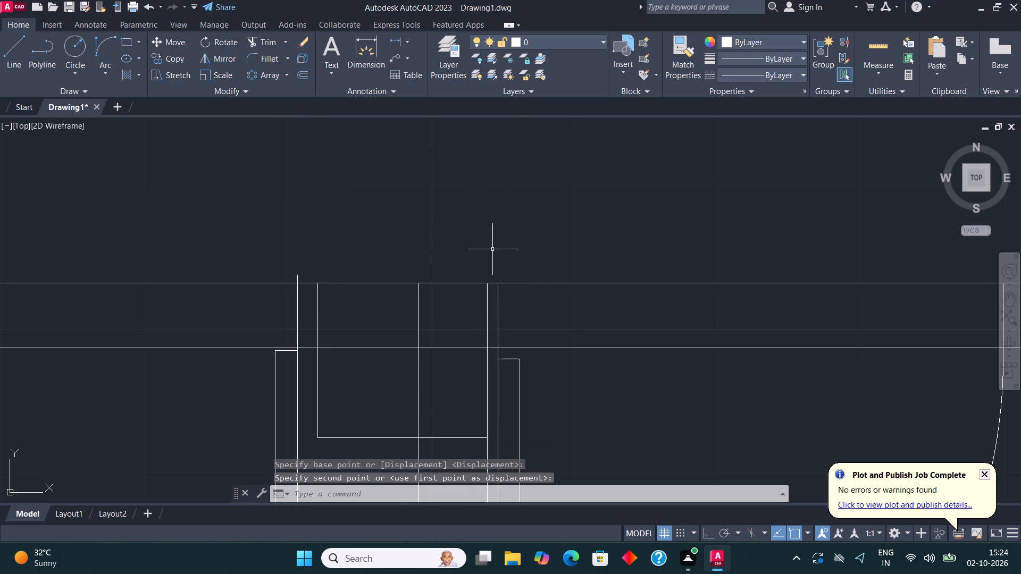
# Move the door beside that column slightly down so its jamb end meets the lower cross wall's top face.
pyautogui.scroll(-4, 498, 242)
pyautogui.scroll(4, 479, 251)
pyautogui.click(388, 244)
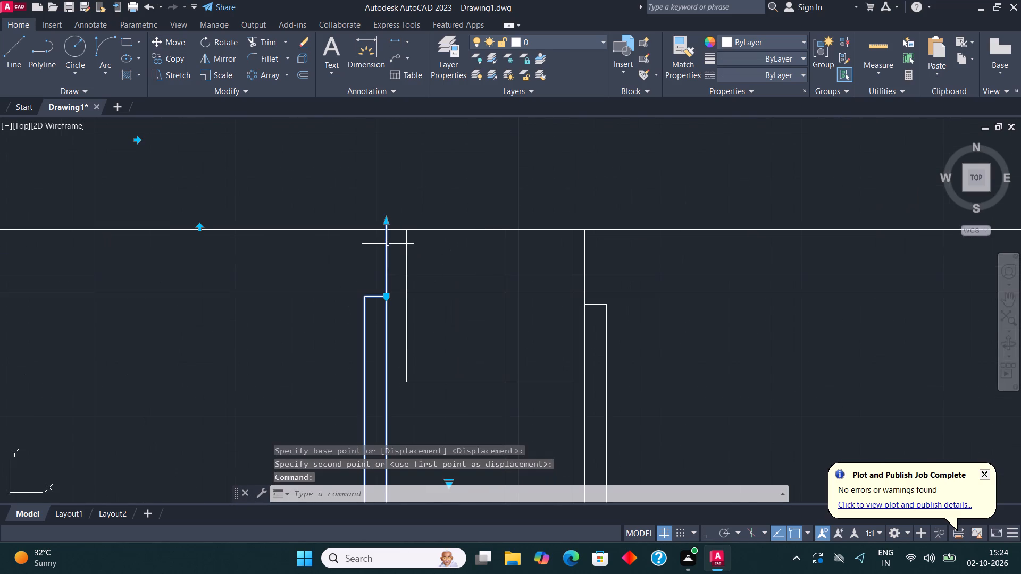
pyautogui.click(174, 43)
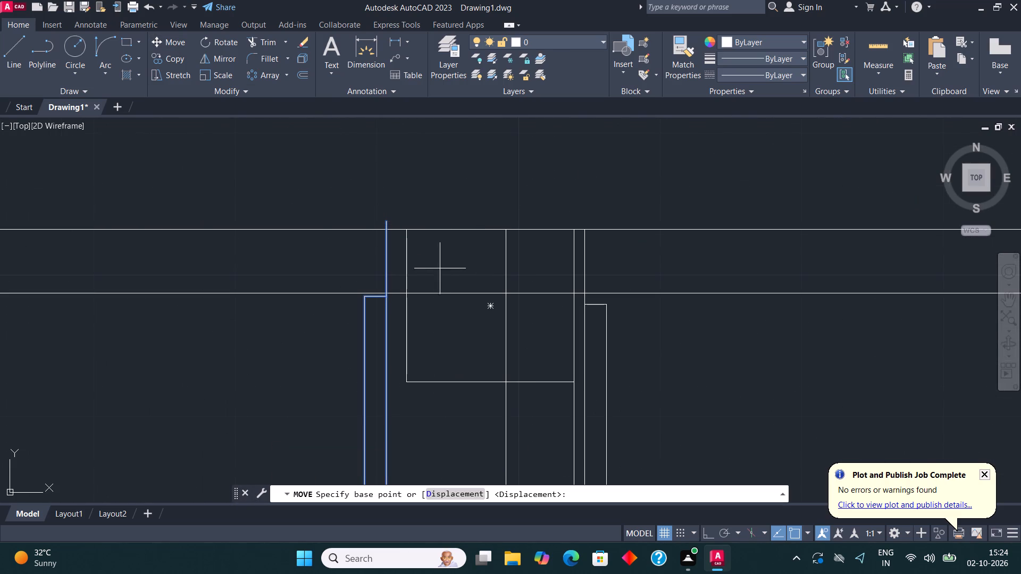
pyautogui.scroll(1, 392, 238)
pyautogui.click(381, 210)
pyautogui.click(381, 220)
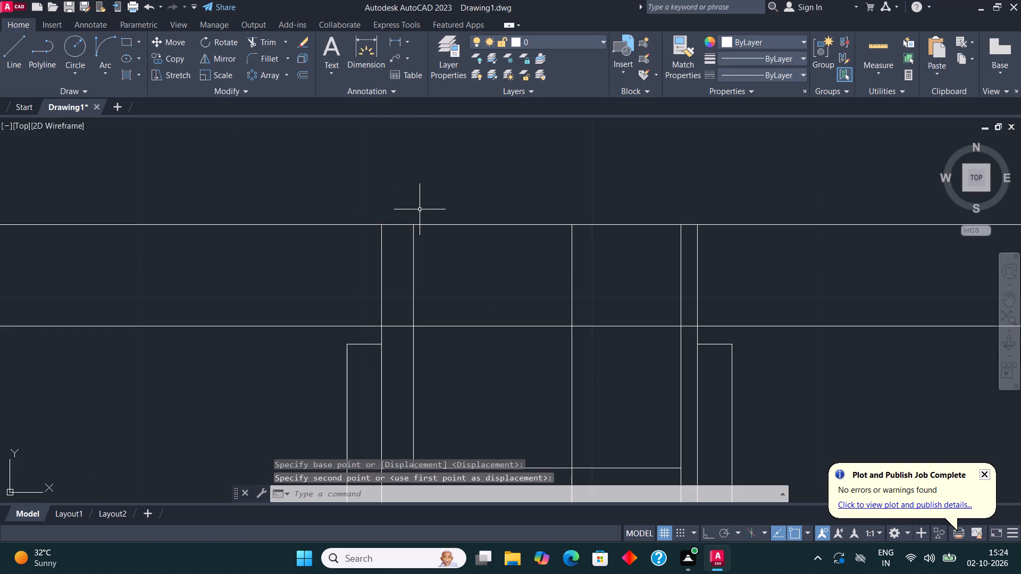
# Move the column at the lower cross wall's right partition junction straight up, its bottom edge flush with the wall's bottom face.
pyautogui.scroll(-3, 421, 212)
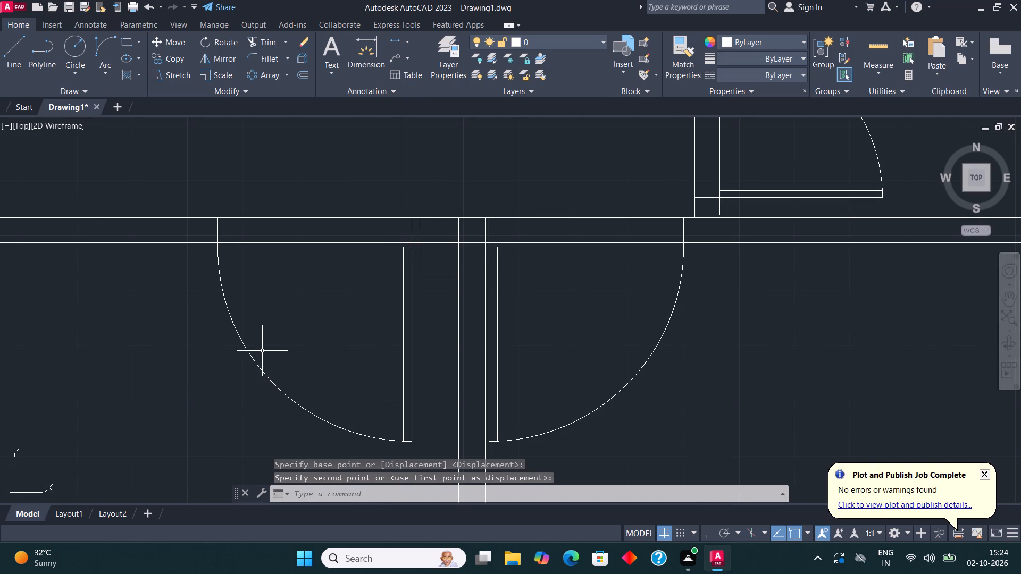
pyautogui.scroll(-2, 282, 271)
pyautogui.moveTo(366, 306); pyautogui.dragTo(419, 303, button='middle')
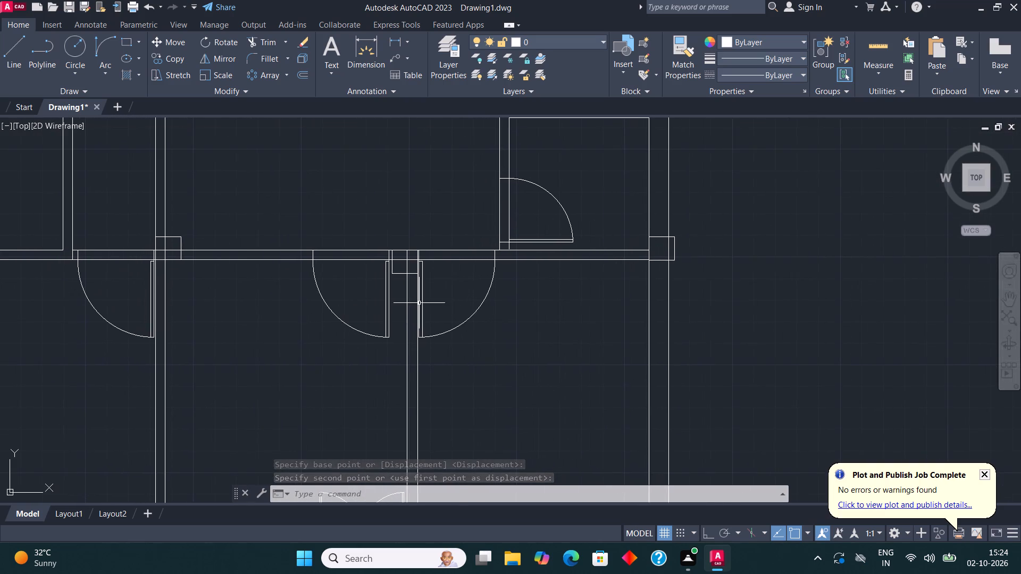
pyautogui.scroll(-2, 587, 247)
pyautogui.scroll(4, 475, 250)
pyautogui.scroll(-2, 467, 256)
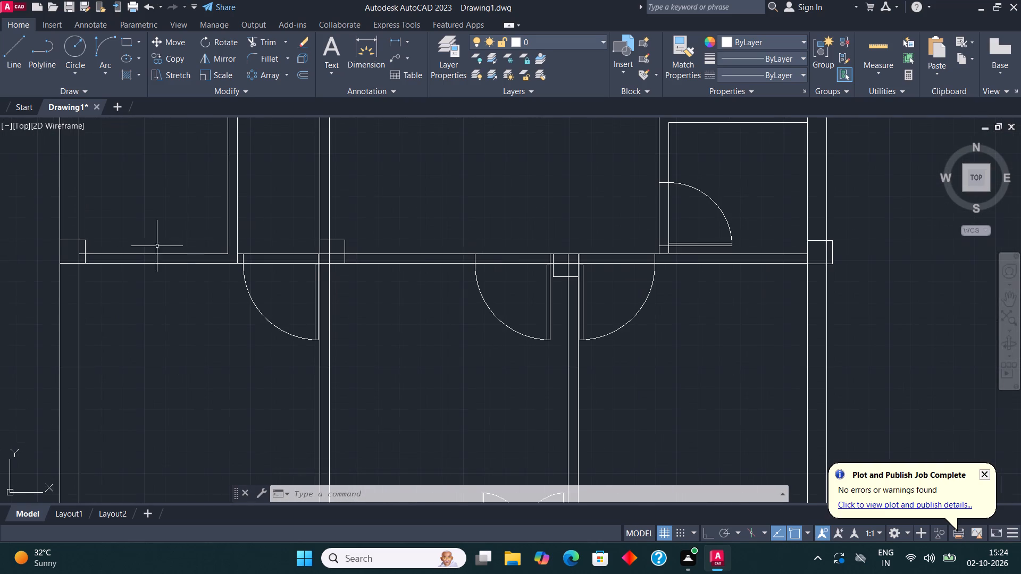
pyautogui.scroll(2, 141, 249)
pyautogui.scroll(-2, 139, 260)
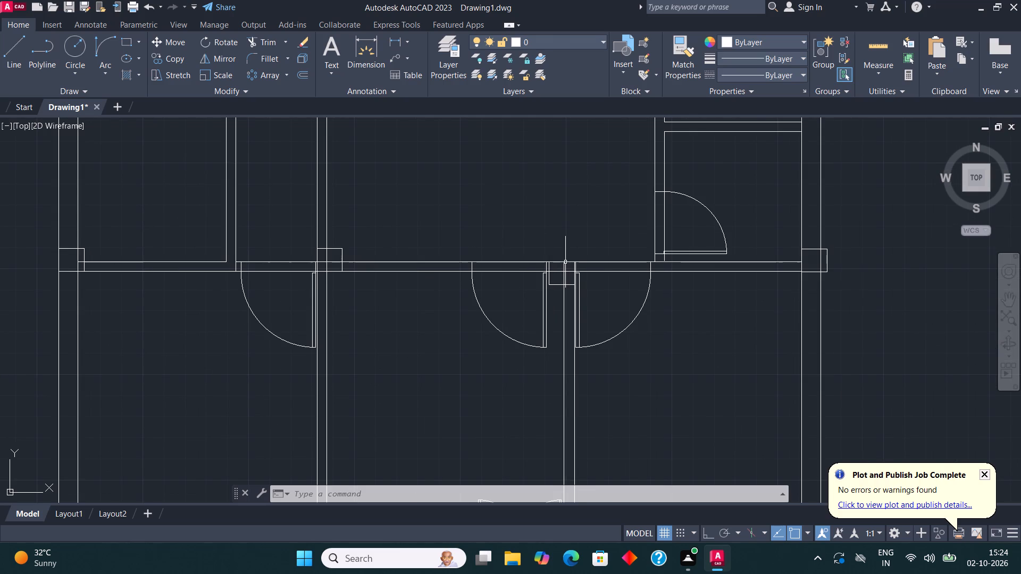
pyautogui.moveTo(582, 268); pyautogui.dragTo(565, 268, button='middle')
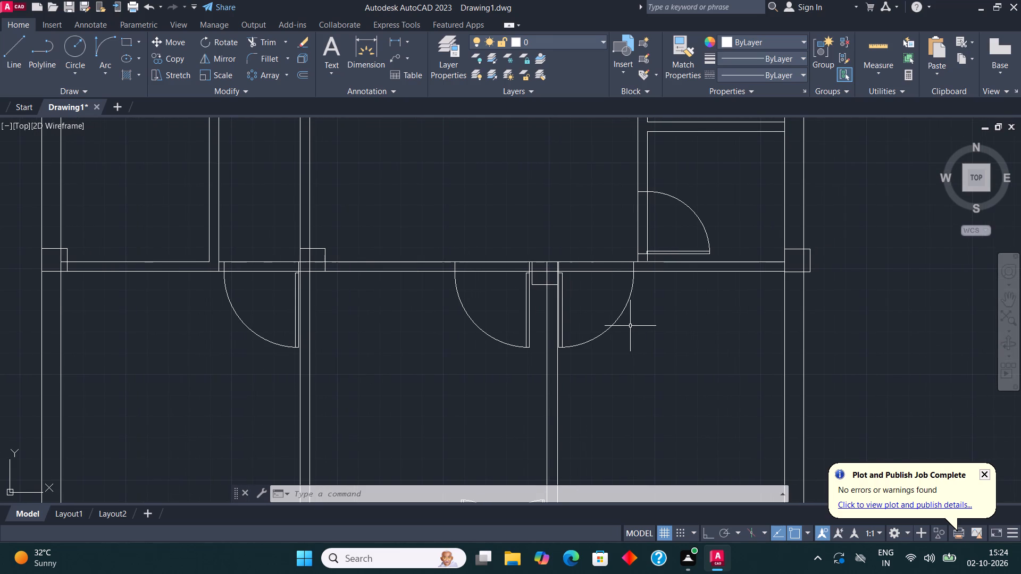
pyautogui.moveTo(629, 285); pyautogui.dragTo(607, 327, button='middle')
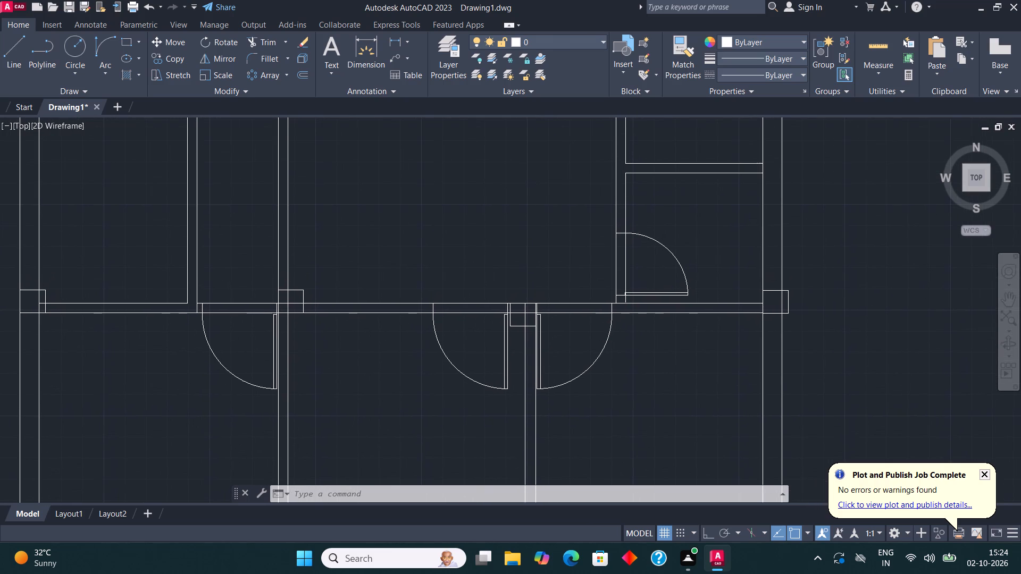
pyautogui.scroll(4, 517, 313)
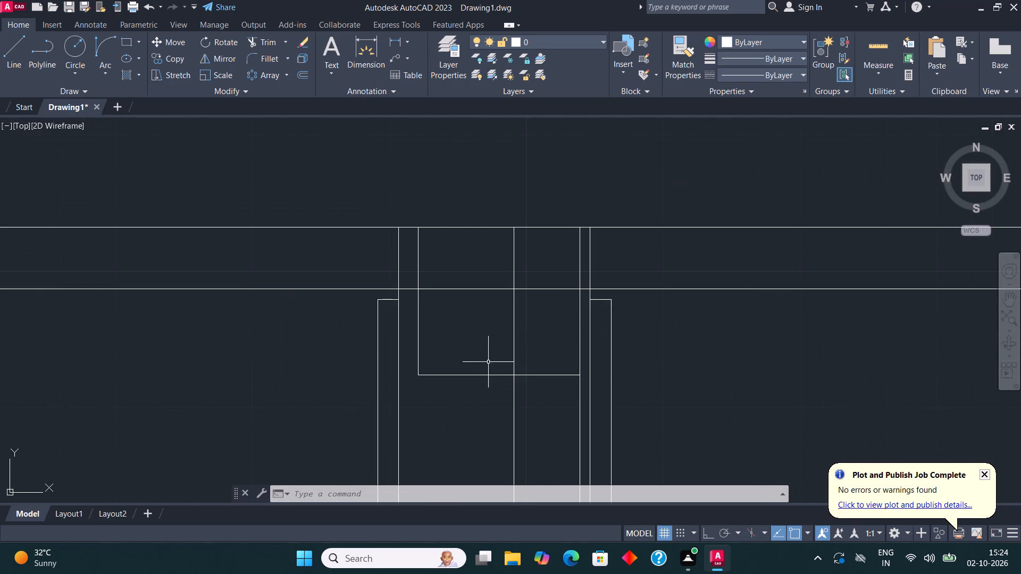
pyautogui.click(484, 374)
pyautogui.click(178, 40)
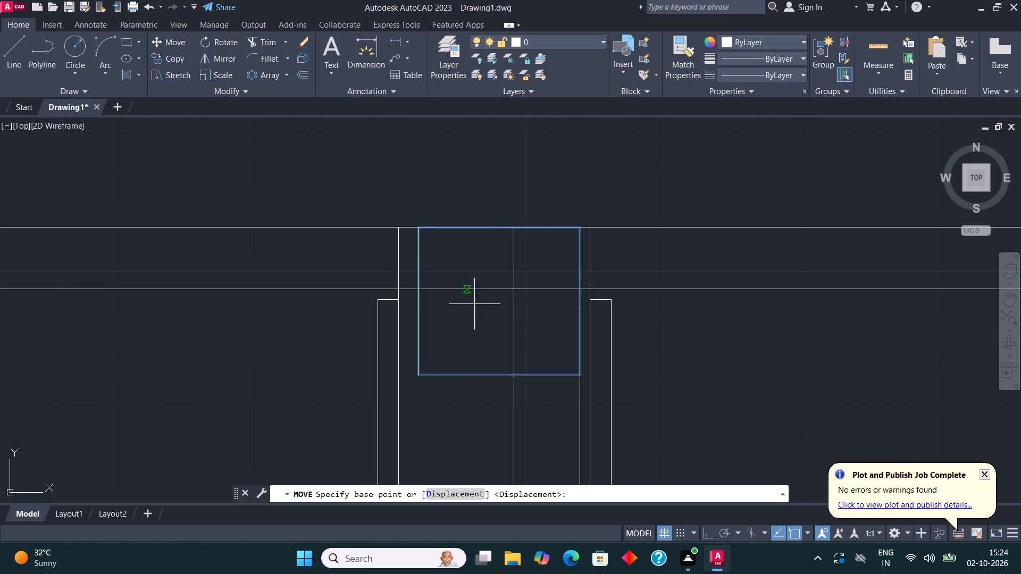
pyautogui.click(419, 376)
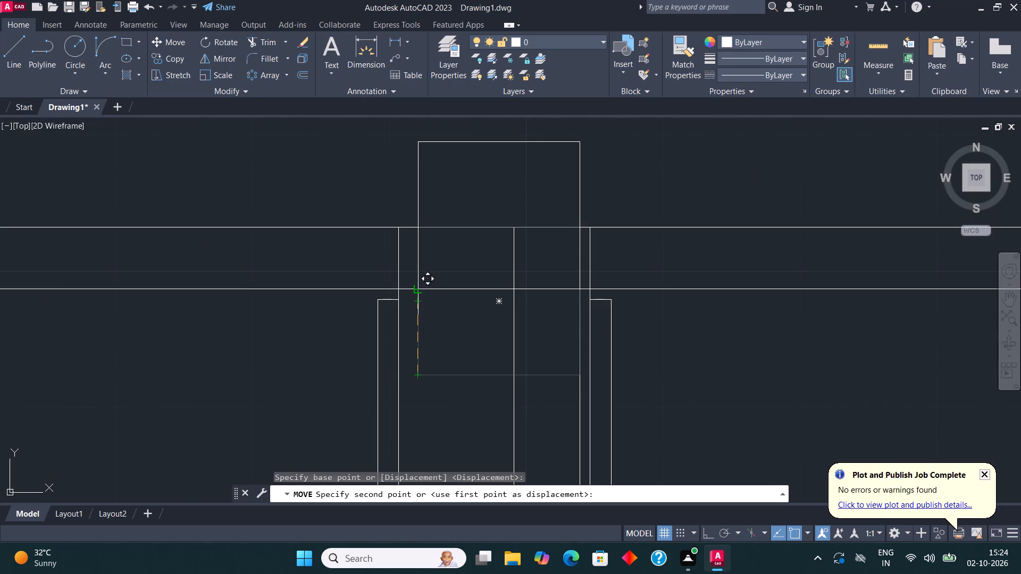
pyautogui.click(421, 288)
# Move the plan's bottom-left corner column slightly up, flush with the bottom outer wall's outer face.
pyautogui.scroll(-5, 426, 303)
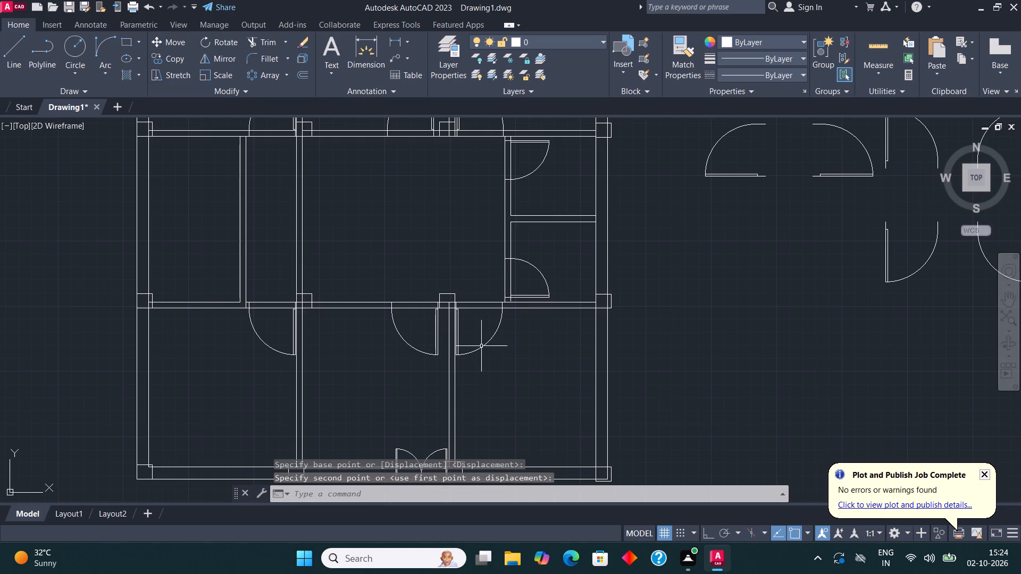
pyautogui.moveTo(478, 332); pyautogui.dragTo(514, 278, button='middle')
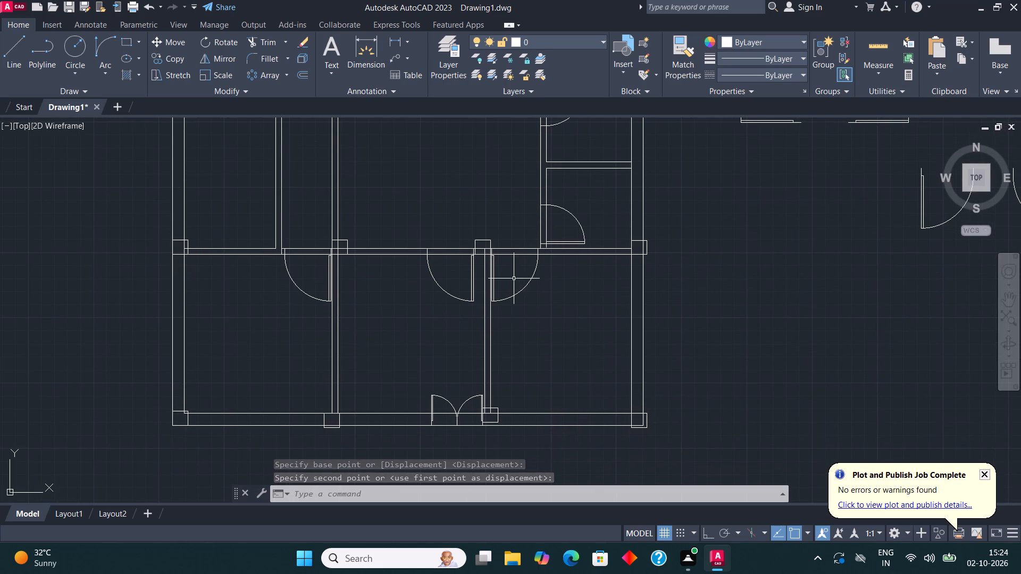
pyautogui.moveTo(493, 314); pyautogui.dragTo(535, 233, button='middle')
pyautogui.moveTo(191, 389); pyautogui.dragTo(266, 391, button='middle')
pyautogui.scroll(3, 274, 345)
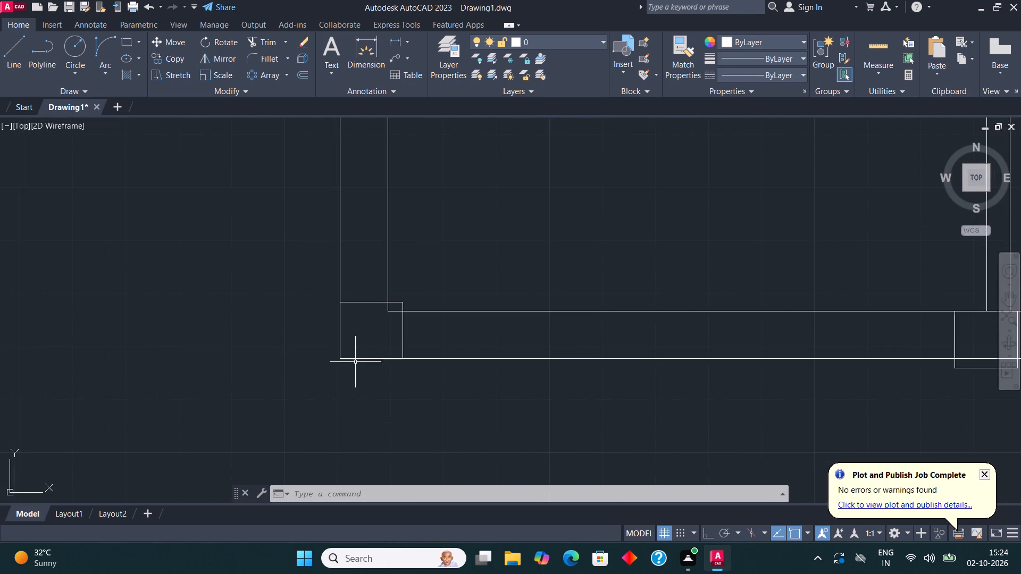
pyautogui.scroll(4, 372, 354)
pyautogui.click(556, 349)
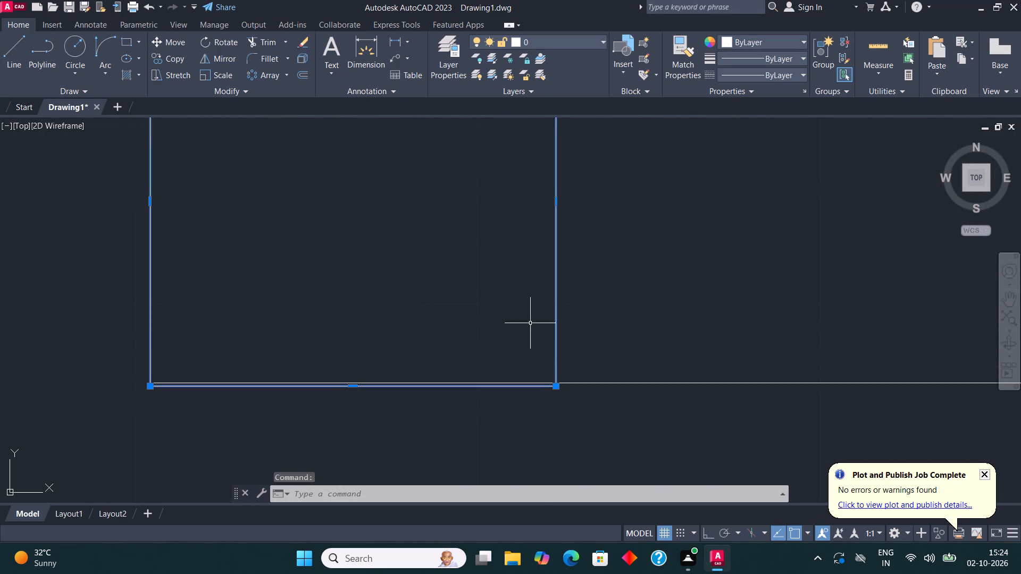
pyautogui.click(182, 45)
pyautogui.scroll(2, 281, 392)
pyautogui.moveTo(242, 396); pyautogui.dragTo(500, 391, button='middle')
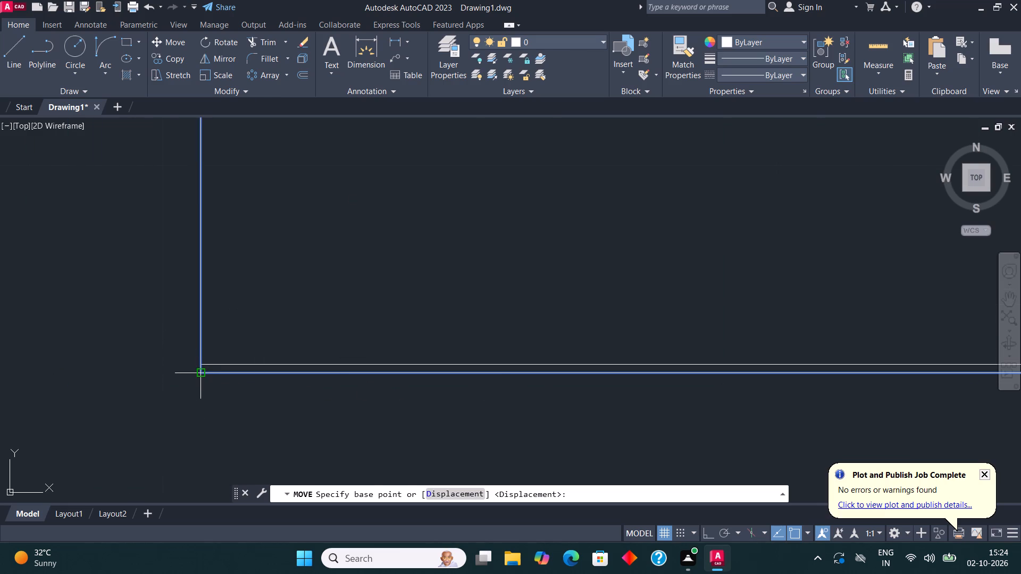
pyautogui.click(201, 376)
pyautogui.click(203, 365)
# Move the column at the bottom outer wall's left partition junction up and slightly right, flush with the wall's outer face.
pyautogui.scroll(-8, 147, 339)
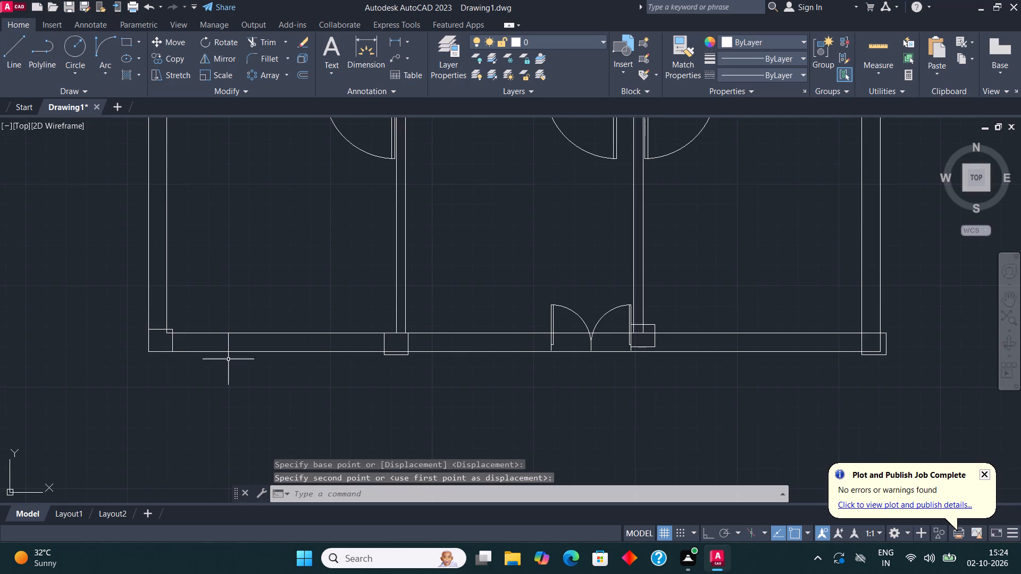
pyautogui.moveTo(461, 359); pyautogui.dragTo(450, 358, button='middle')
pyautogui.scroll(3, 372, 353)
pyautogui.click(406, 358)
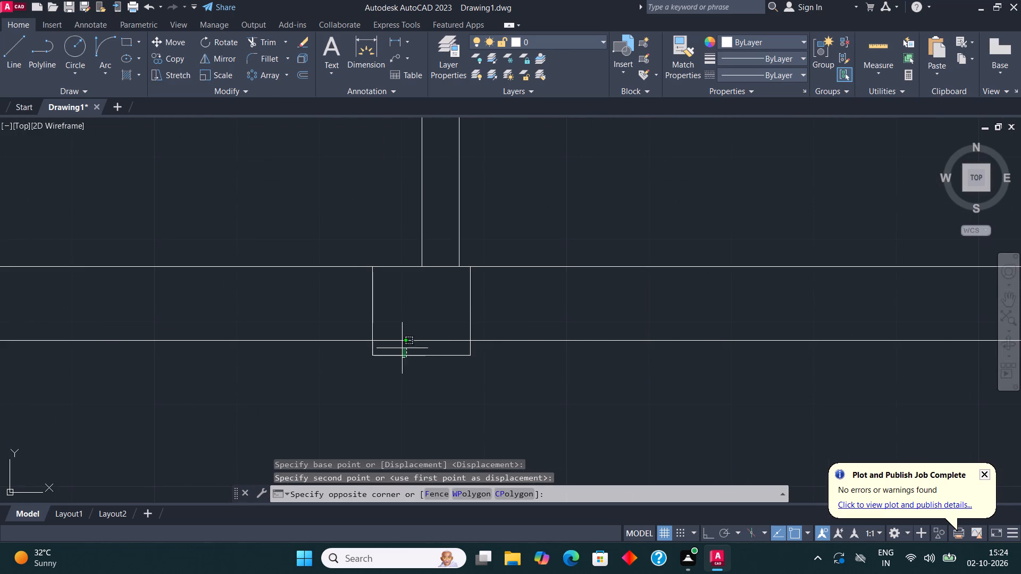
pyautogui.click(402, 348)
pyautogui.click(168, 38)
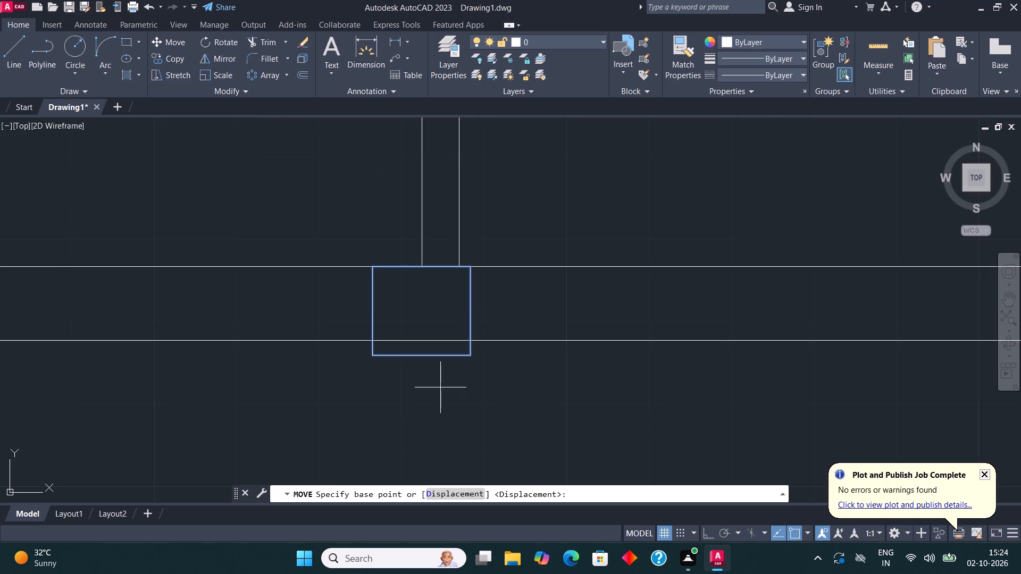
pyautogui.scroll(1, 435, 384)
pyautogui.click(412, 339)
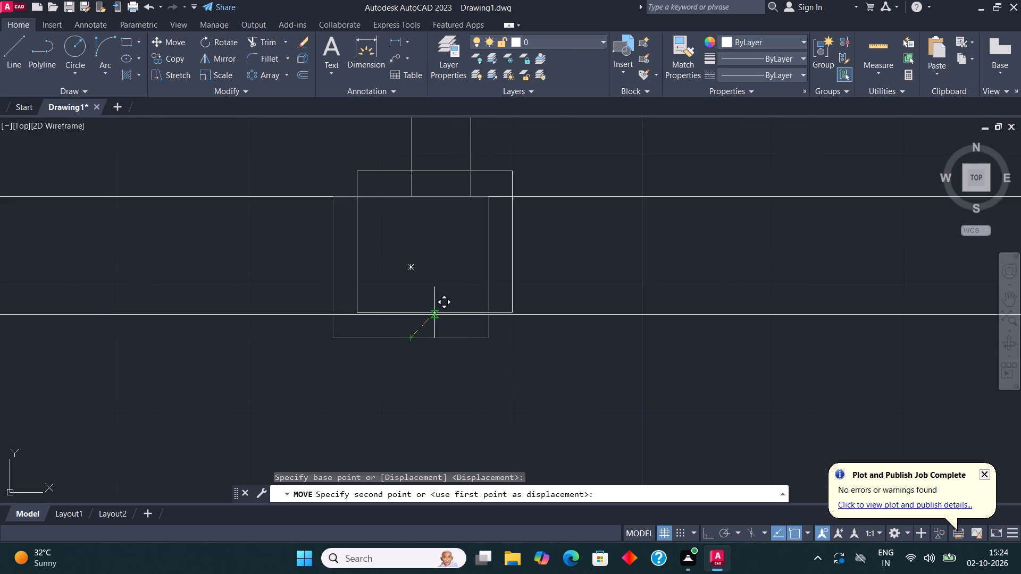
pyautogui.click(434, 316)
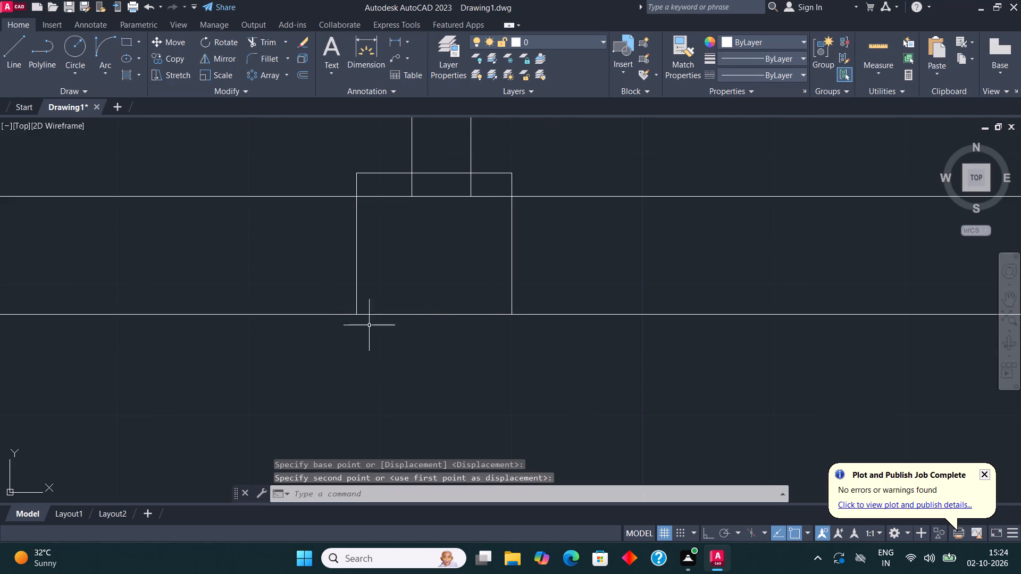
# Move the column at the bottom outer wall's left partition junction left along the wall, its right edge flush with the partition's right face.
pyautogui.scroll(-2, 363, 331)
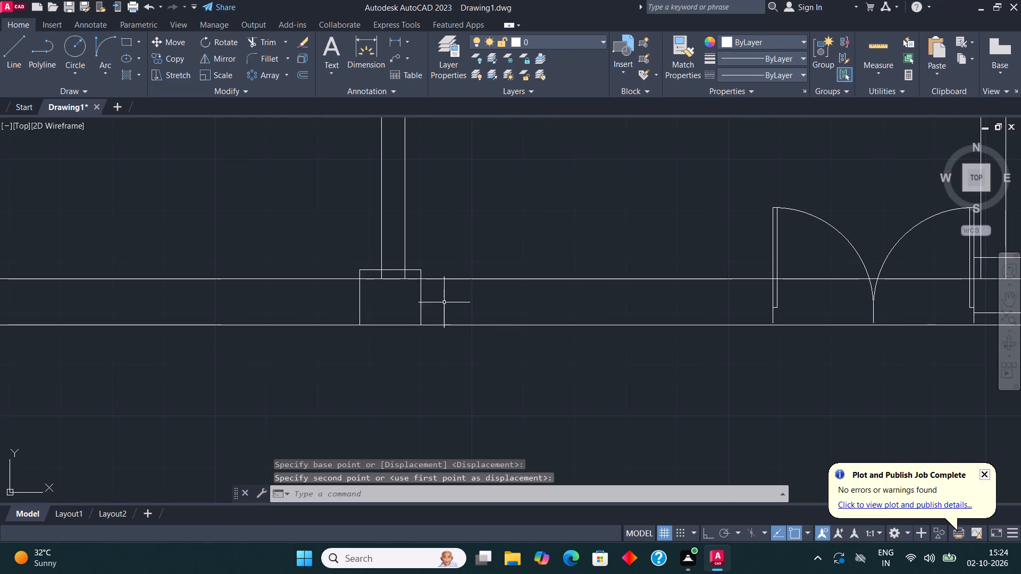
pyautogui.moveTo(487, 309); pyautogui.dragTo(541, 349, button='middle')
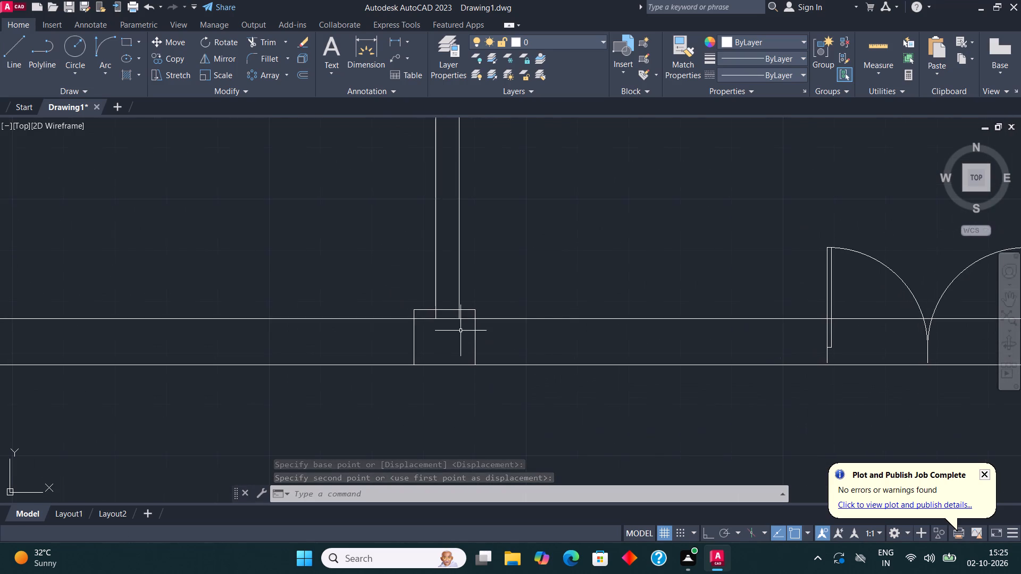
pyautogui.scroll(1, 459, 330)
pyautogui.click(388, 335)
pyautogui.click(378, 333)
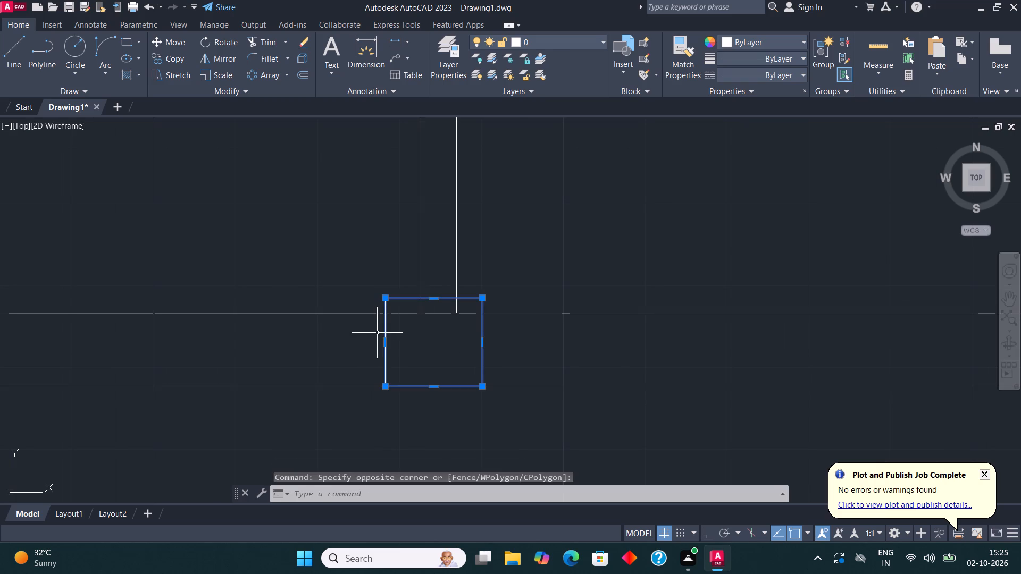
pyautogui.click(158, 40)
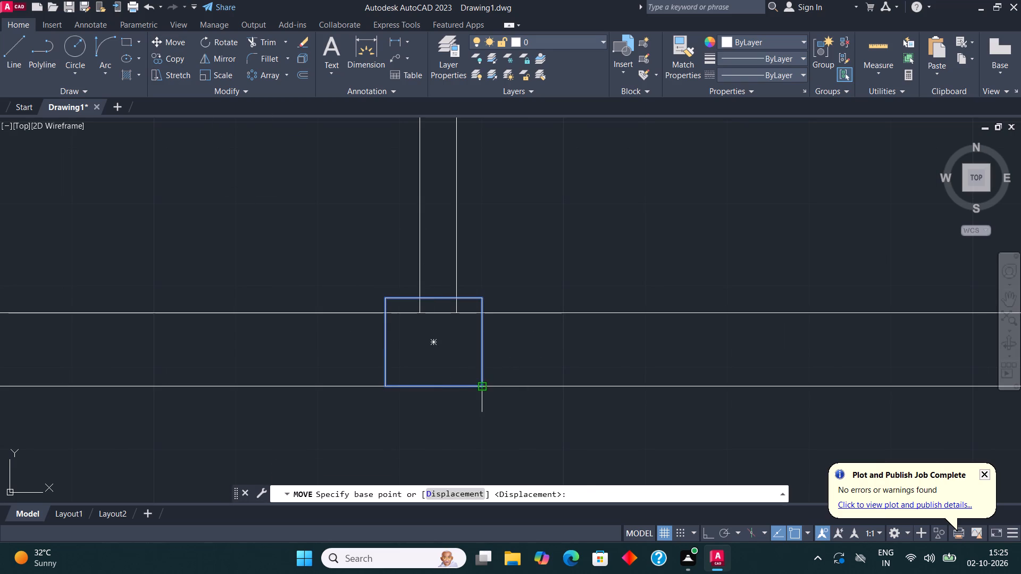
pyautogui.click(479, 385)
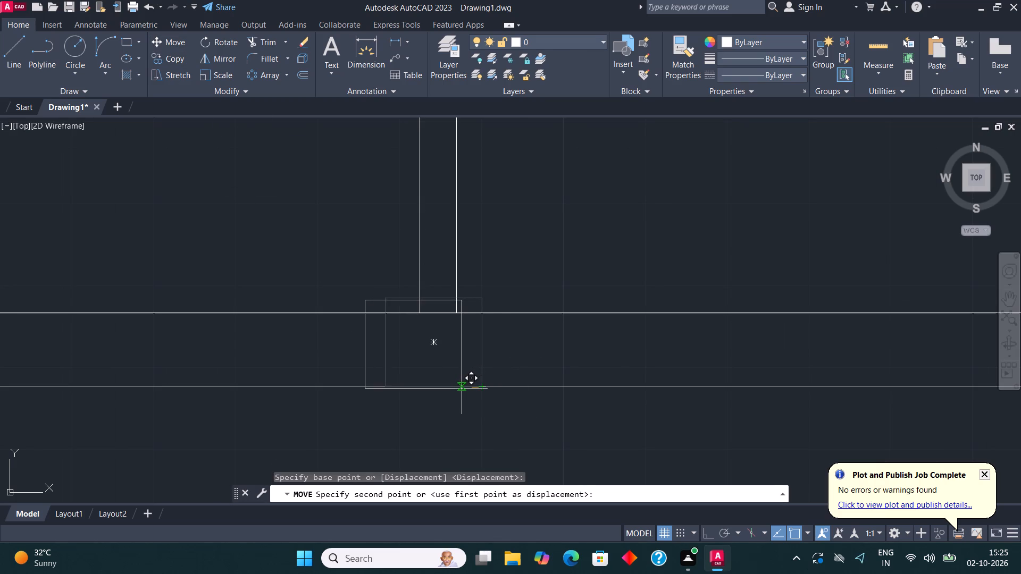
pyautogui.click(456, 388)
# Move the column at the bottom outer wall's right partition junction down and slightly right, its bottom edge flush with the wall's outer face.
pyautogui.moveTo(501, 326); pyautogui.dragTo(363, 327, button='middle')
pyautogui.scroll(-3, 356, 315)
pyautogui.moveTo(595, 327); pyautogui.dragTo(522, 323, button='middle')
pyautogui.scroll(1, 512, 315)
pyautogui.moveTo(568, 334); pyautogui.dragTo(562, 332, button='middle')
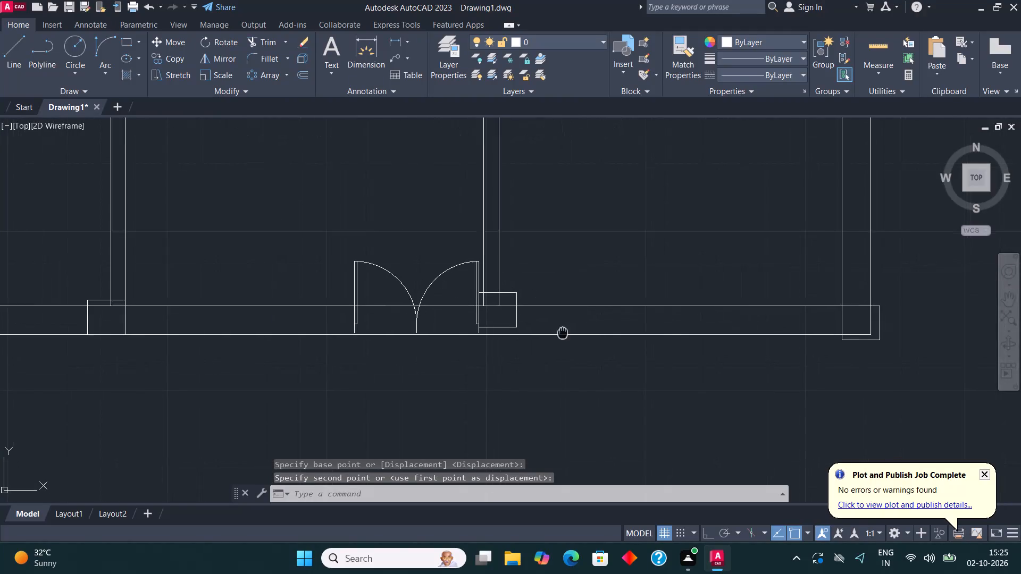
pyautogui.moveTo(562, 332); pyautogui.dragTo(552, 330, button='middle')
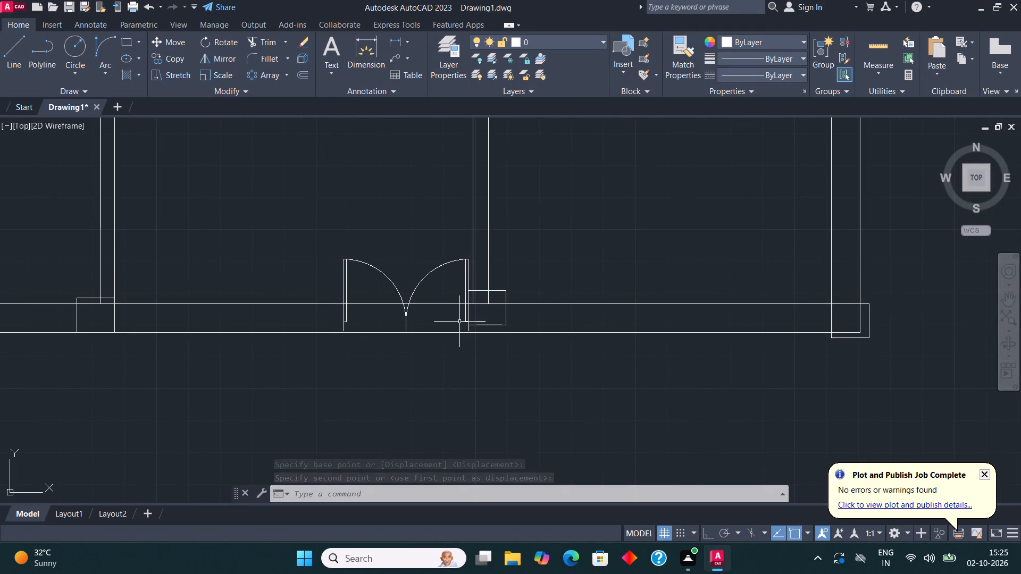
pyautogui.scroll(2, 454, 319)
pyautogui.moveTo(549, 313); pyautogui.dragTo(525, 335, button='middle')
pyautogui.click(508, 360)
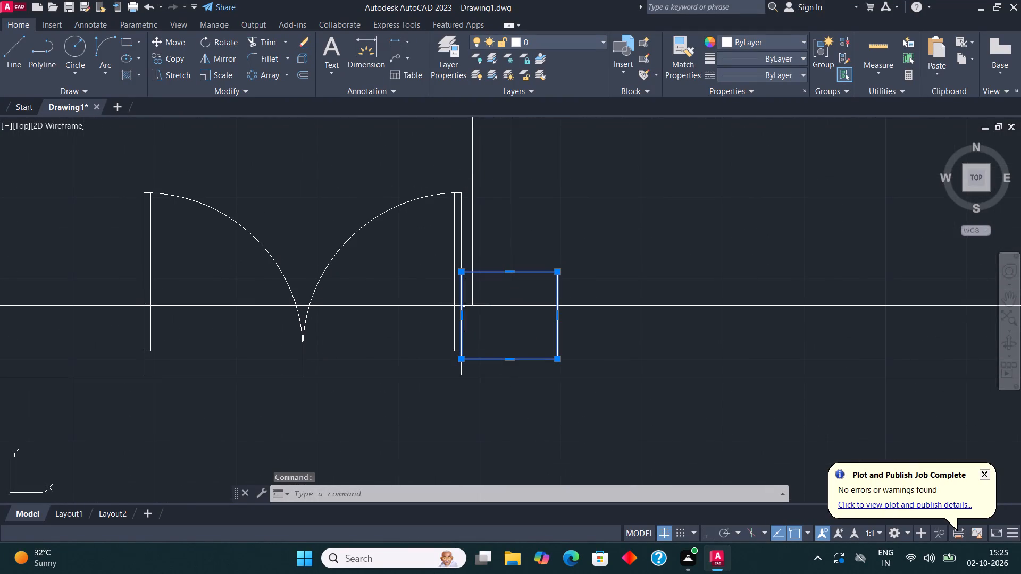
pyautogui.click(177, 39)
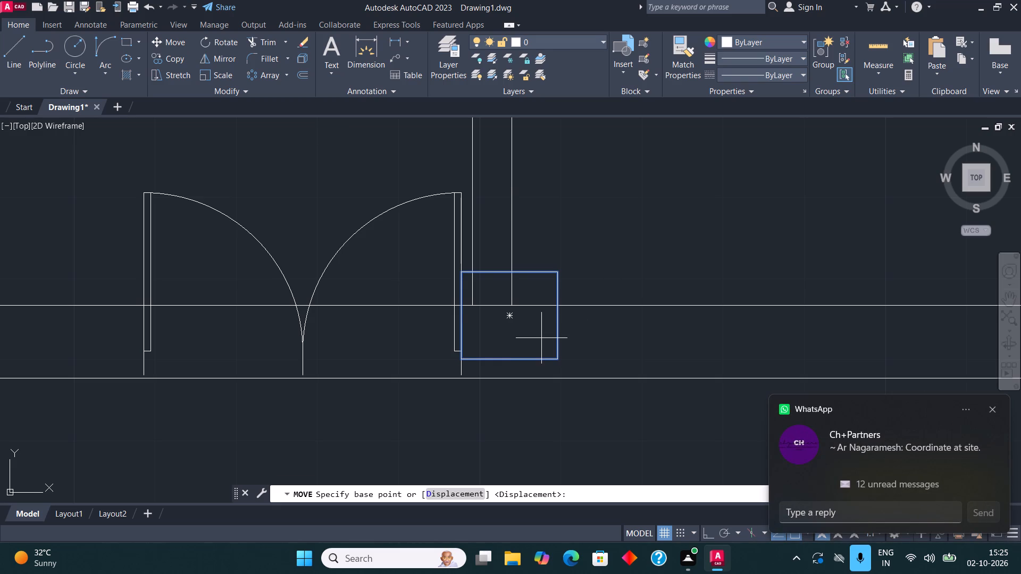
pyautogui.scroll(1, 531, 361)
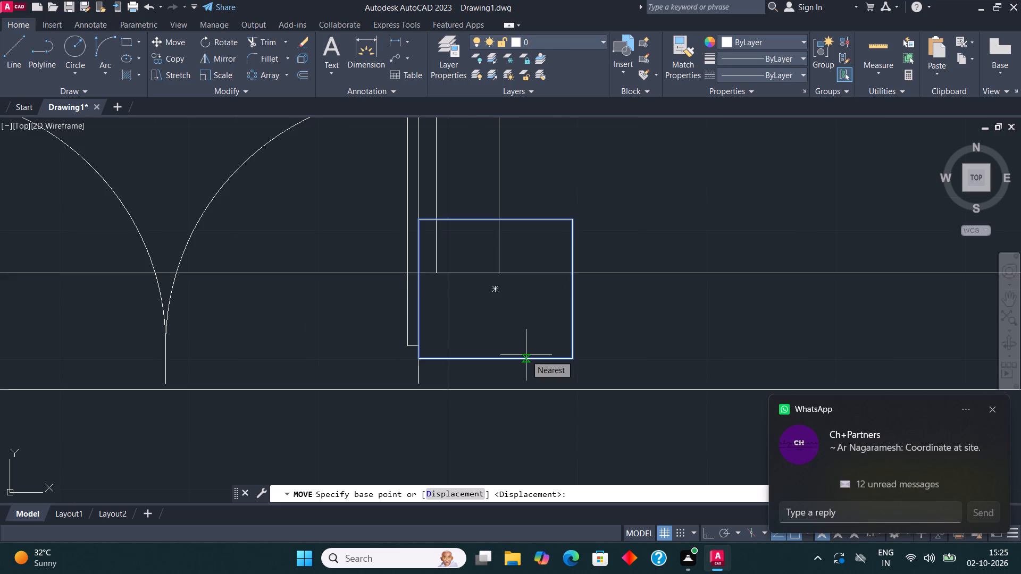
pyautogui.click(422, 360)
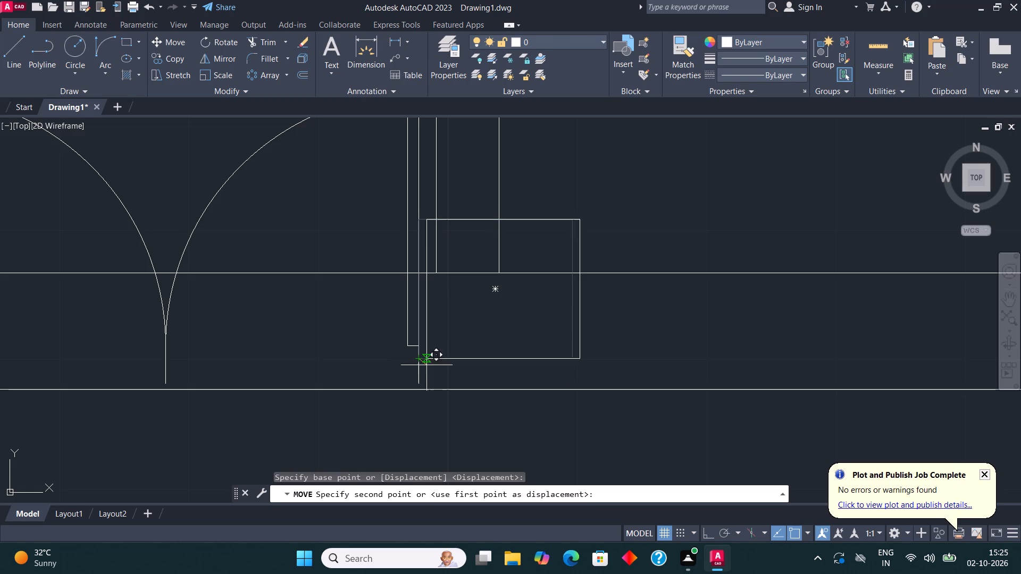
pyautogui.click(426, 390)
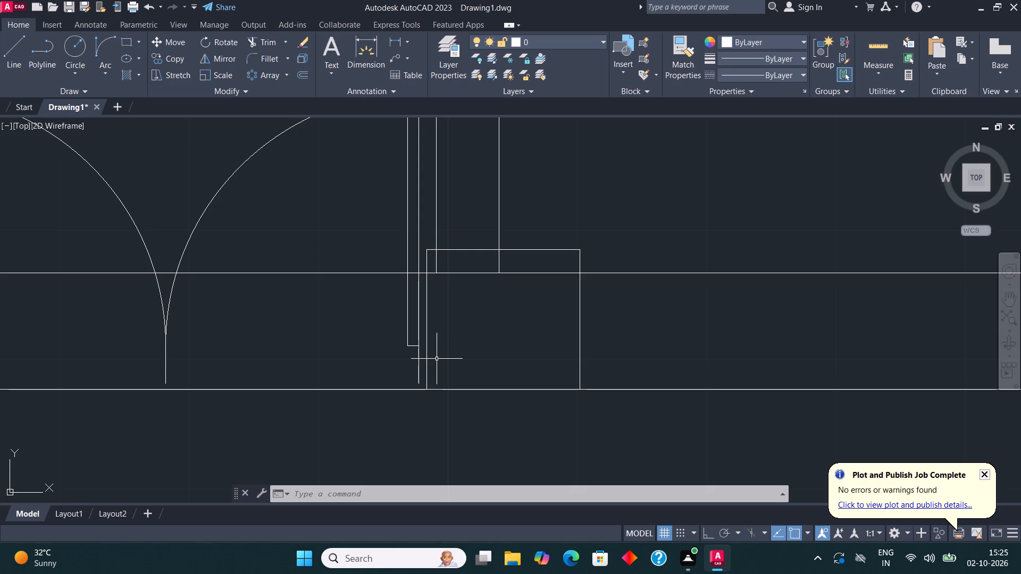
# Move the double door beside that column slightly down and left so its jamb ends meet the bottom wall's outer face.
pyautogui.moveTo(446, 351); pyautogui.dragTo(465, 324, button='middle')
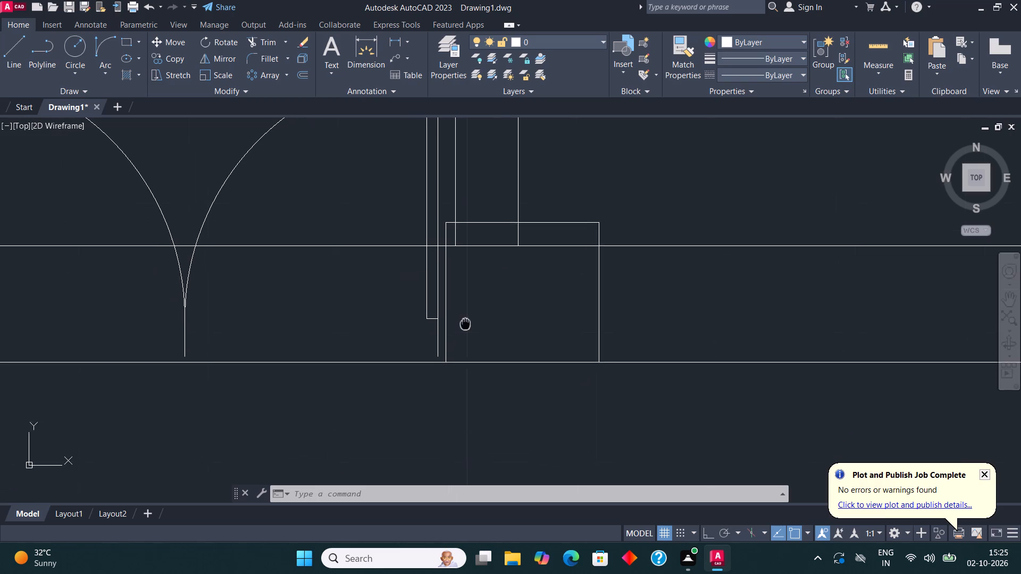
pyautogui.moveTo(465, 324); pyautogui.dragTo(468, 324, button='middle')
pyautogui.moveTo(437, 350); pyautogui.dragTo(534, 378, button='middle')
pyautogui.scroll(-1, 440, 352)
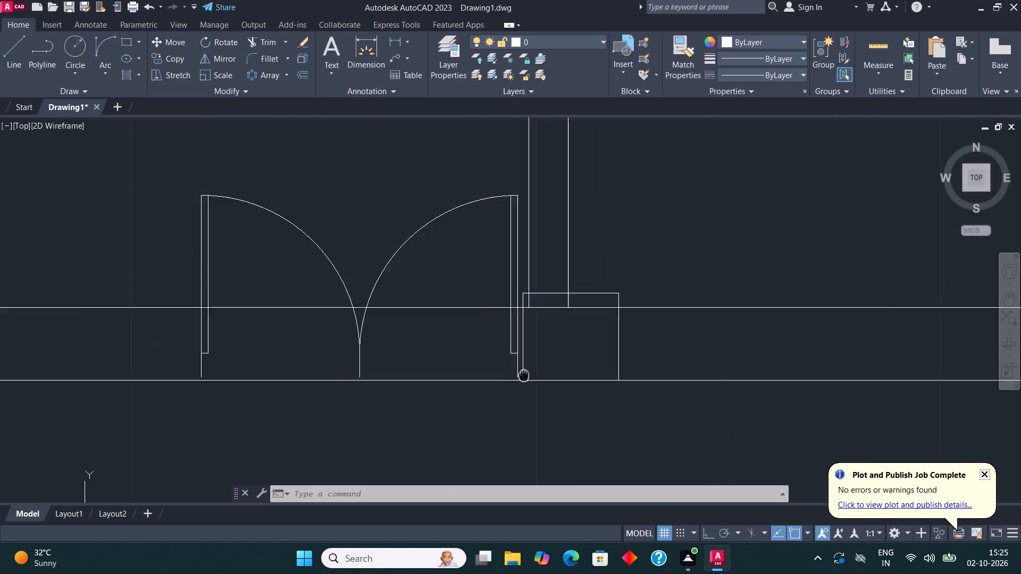
pyautogui.moveTo(534, 378); pyautogui.dragTo(672, 450, button='middle')
pyautogui.click(572, 440)
pyautogui.click(458, 418)
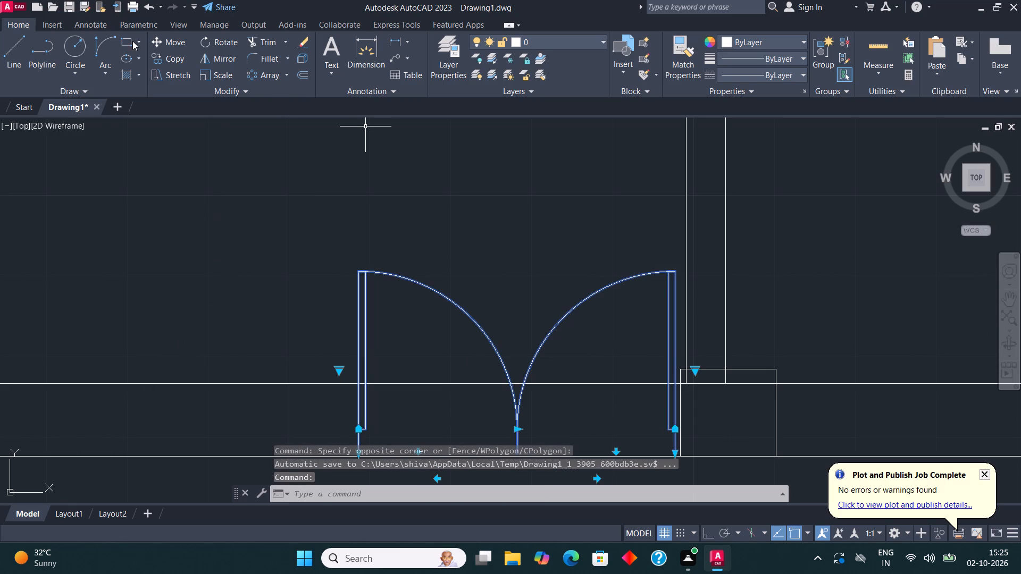
pyautogui.click(176, 44)
pyautogui.moveTo(652, 356); pyautogui.dragTo(643, 293, button='middle')
pyautogui.scroll(2, 646, 377)
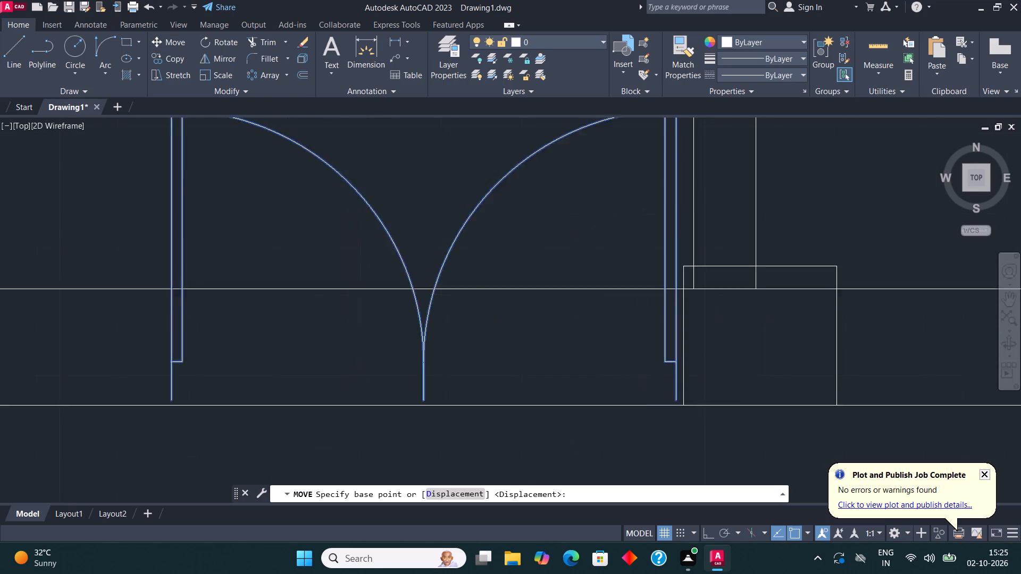
pyautogui.scroll(3, 707, 405)
pyautogui.click(634, 416)
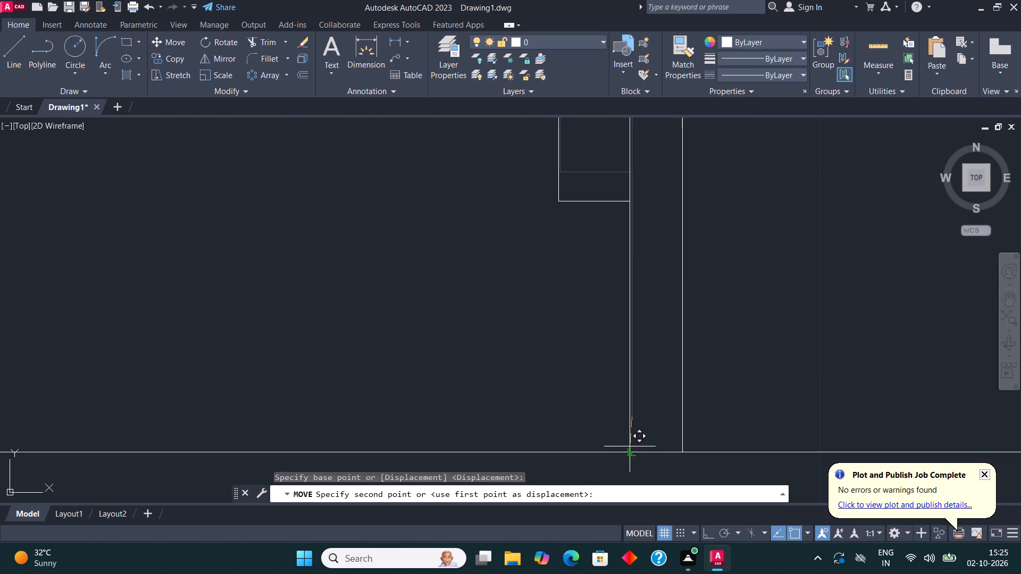
pyautogui.click(630, 449)
# Move the plan's bottom-right corner column up and left so its lower right corner meets the outer wall corner.
pyautogui.scroll(-5, 529, 372)
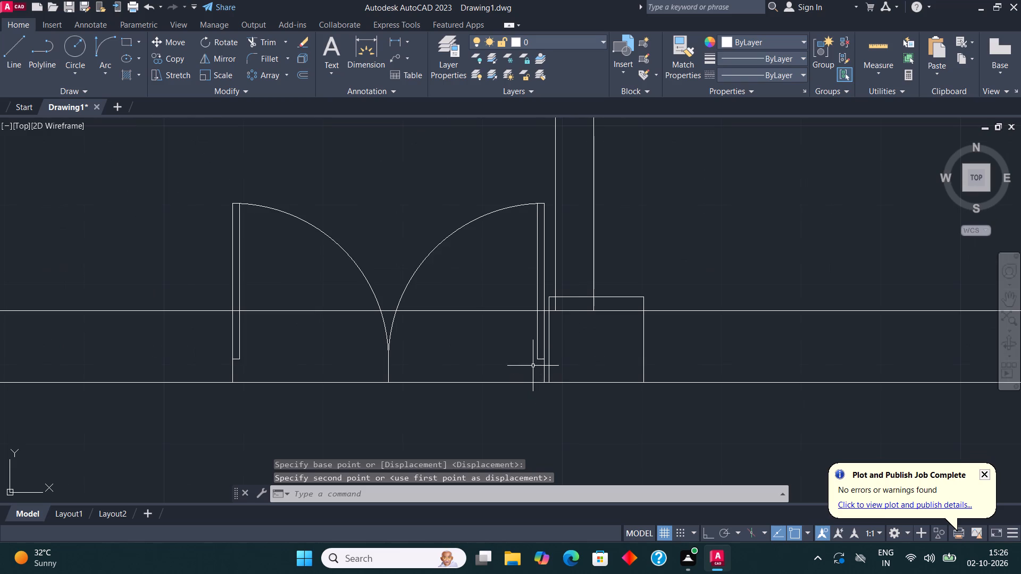
pyautogui.moveTo(782, 345); pyautogui.dragTo(606, 387, button='middle')
pyautogui.scroll(-1, 566, 368)
pyautogui.scroll(-2, 439, 308)
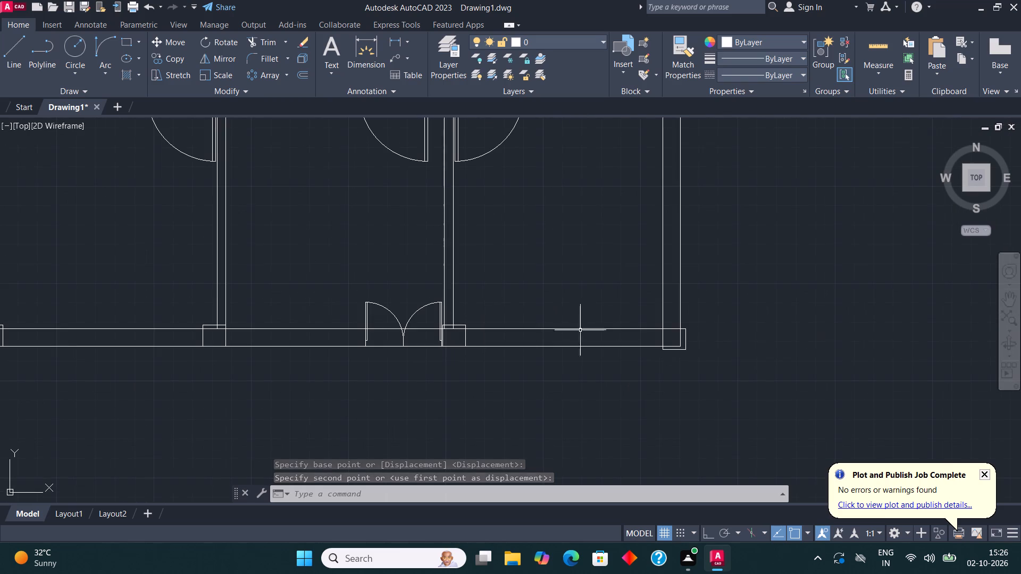
pyautogui.scroll(3, 691, 335)
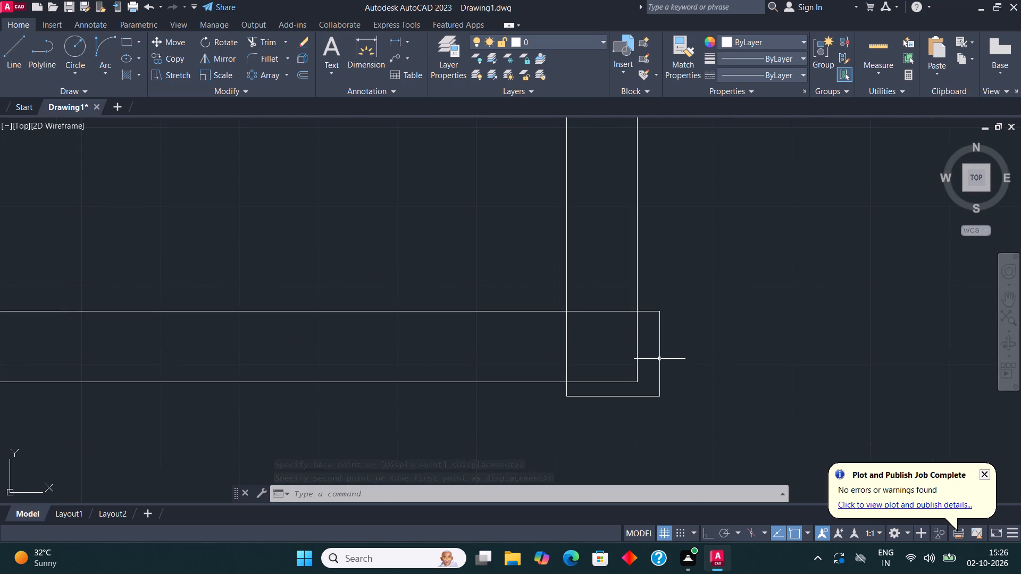
pyautogui.click(659, 359)
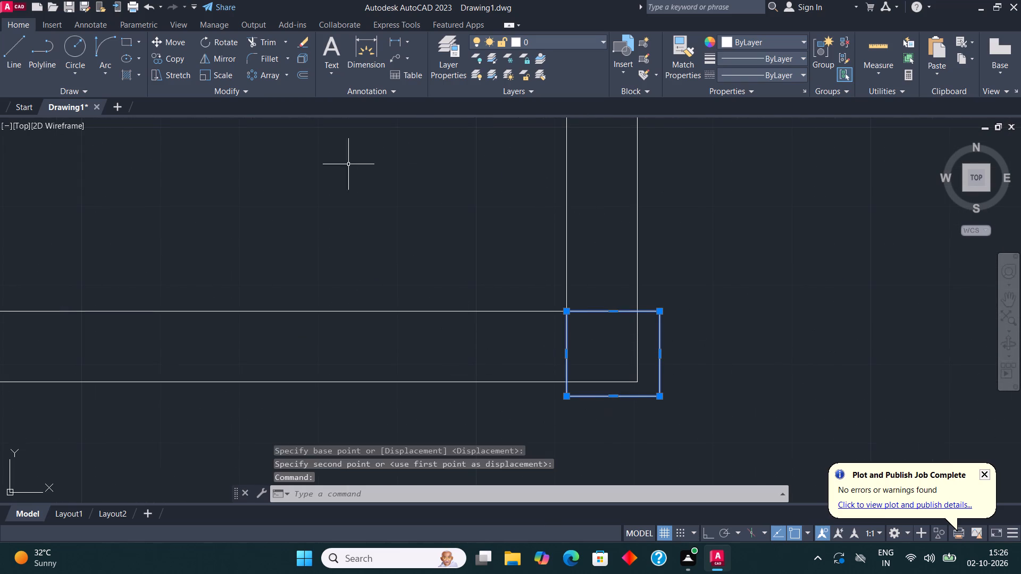
pyautogui.click(167, 46)
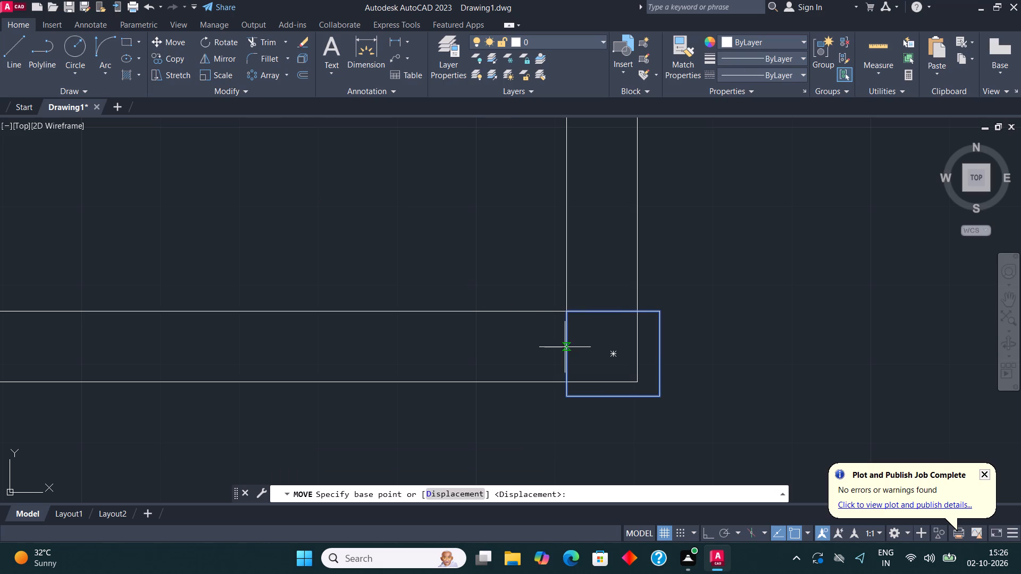
pyautogui.scroll(1, 650, 412)
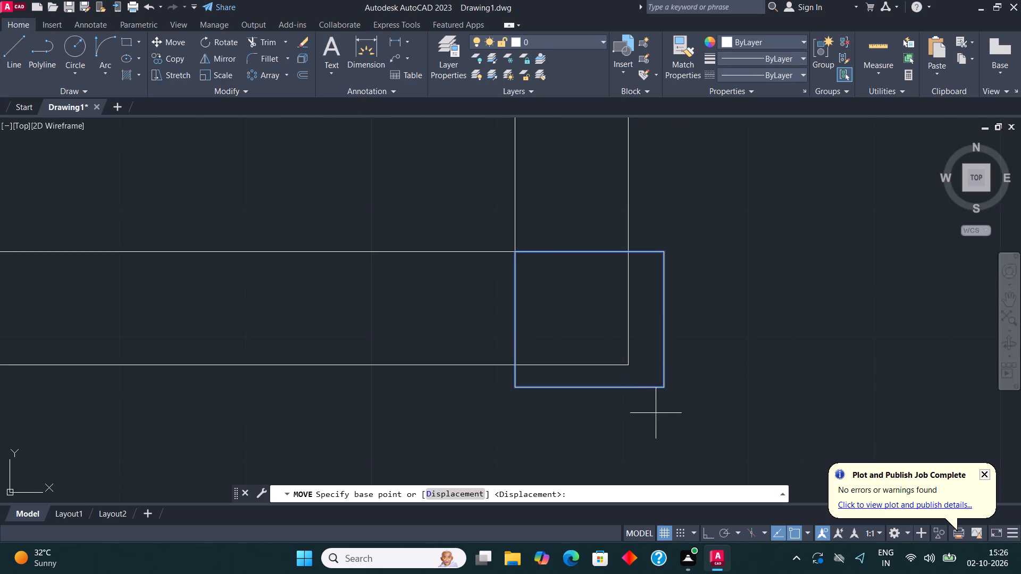
pyautogui.scroll(1, 657, 413)
pyautogui.click(665, 374)
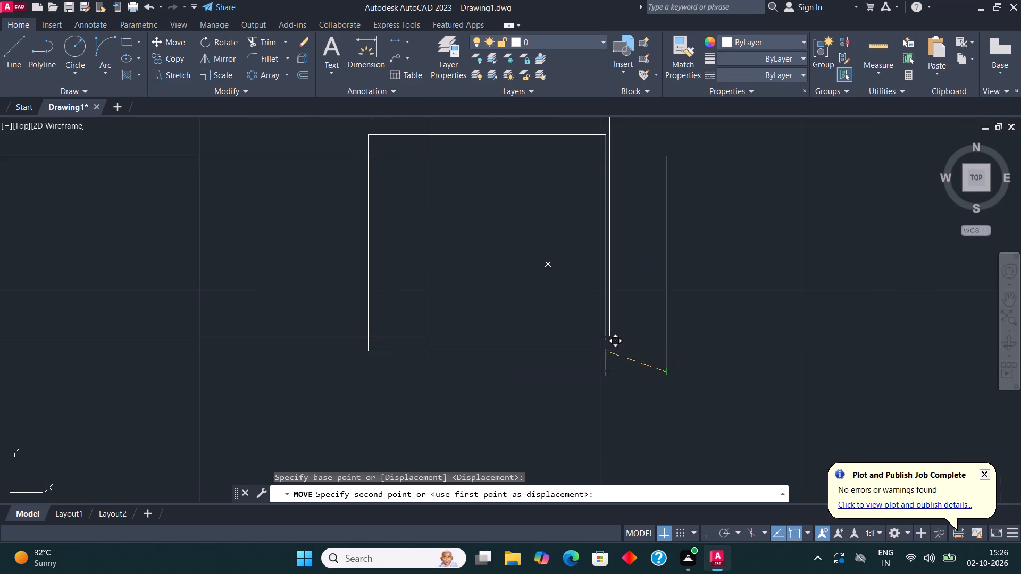
pyautogui.click(608, 339)
# Trim the inner wall lines that run inside the plan's bottom-right corner column.
pyautogui.scroll(-3, 595, 360)
pyautogui.moveTo(528, 338); pyautogui.dragTo(565, 362, button='middle')
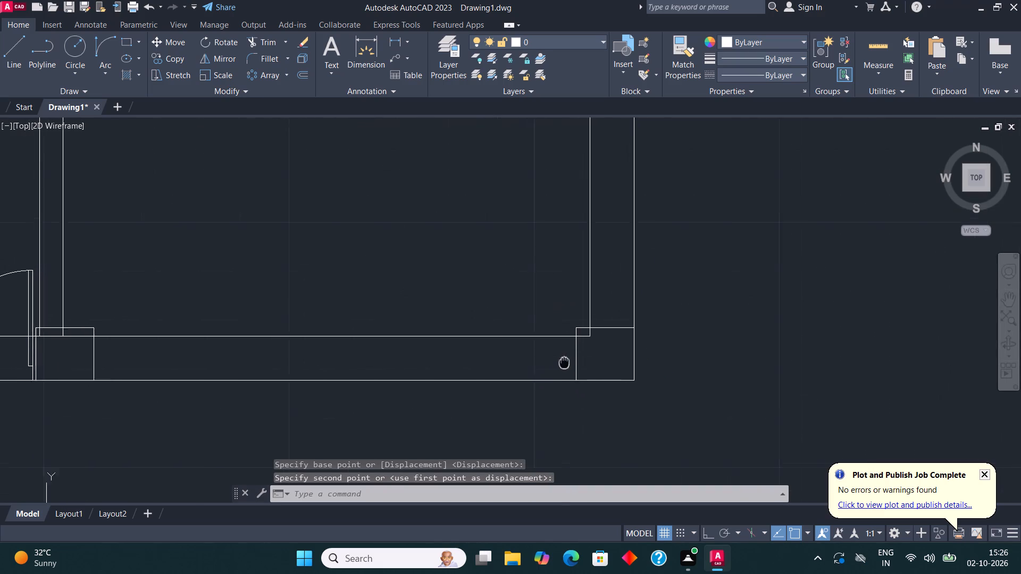
pyautogui.moveTo(565, 362); pyautogui.dragTo(598, 386, button='middle')
pyautogui.moveTo(697, 369); pyautogui.dragTo(623, 364, button='middle')
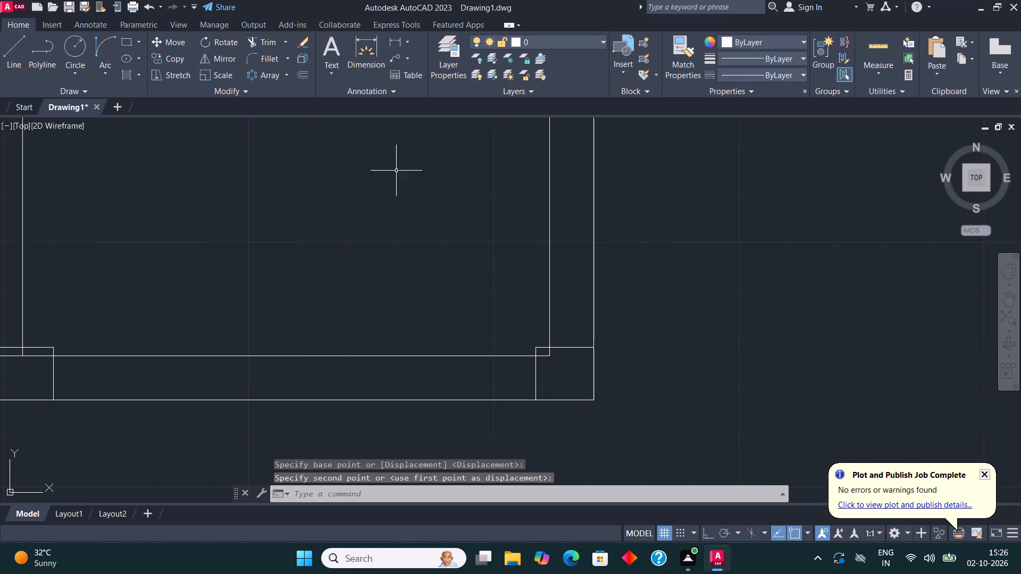
pyautogui.click(277, 43)
pyautogui.click(546, 361)
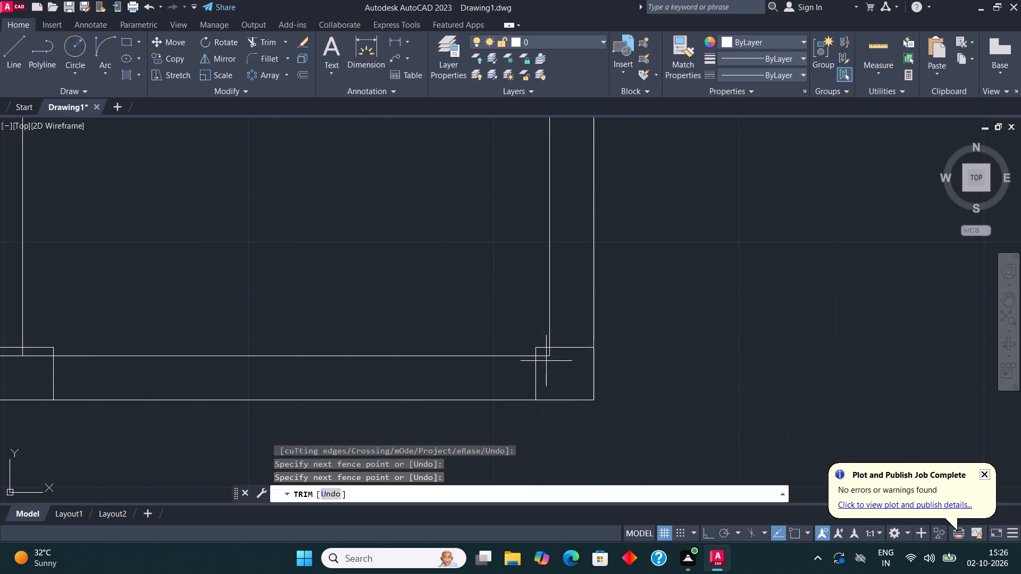
pyautogui.click(548, 354)
pyautogui.click(550, 354)
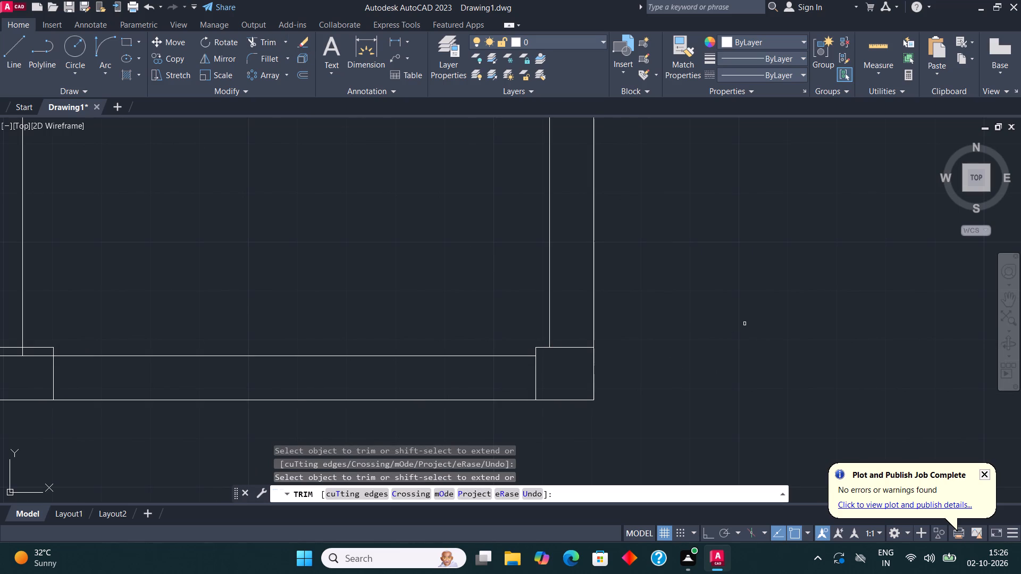
# Trim the wall and partition lines inside the column at the bottom outer wall's right partition junction.
pyautogui.scroll(-3, 757, 340)
pyautogui.scroll(3, 583, 349)
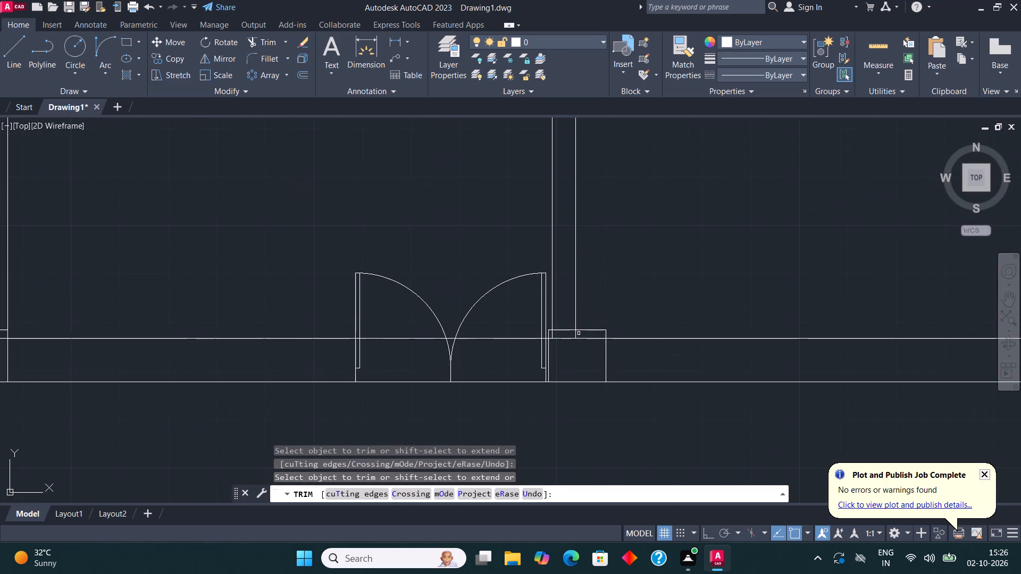
pyautogui.click(565, 339)
pyautogui.scroll(3, 568, 339)
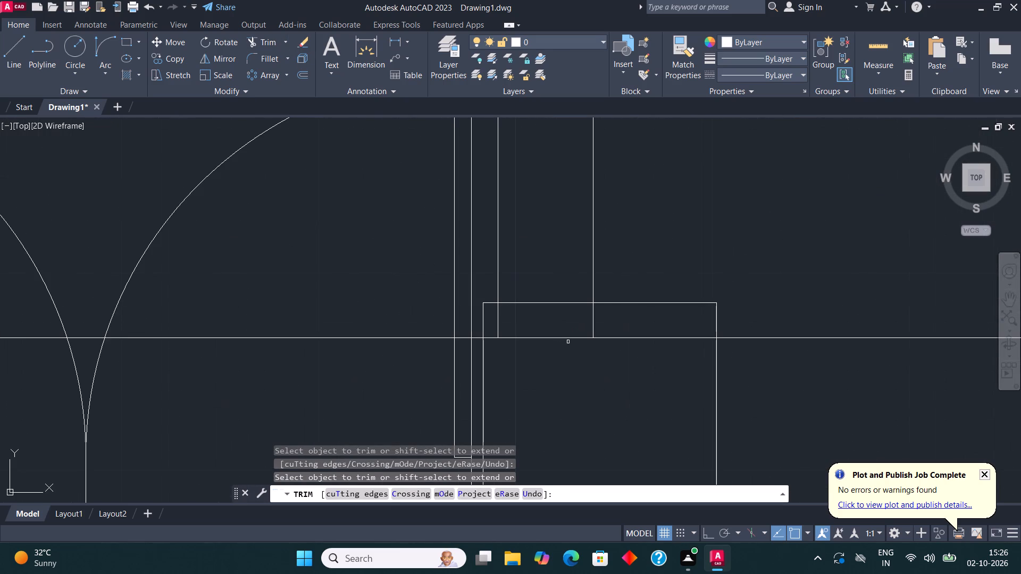
pyautogui.click(495, 328)
pyautogui.click(549, 349)
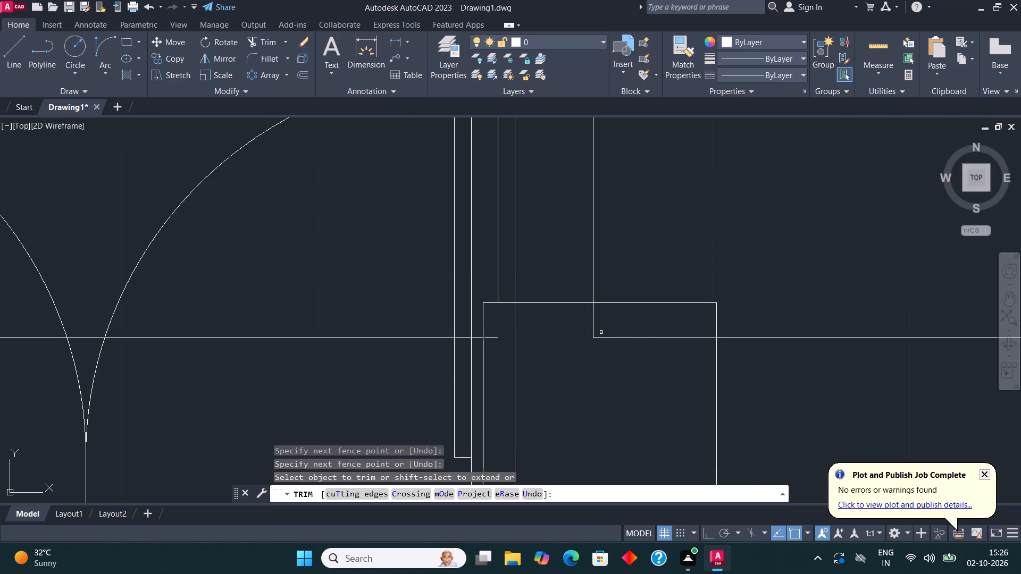
pyautogui.click(605, 330)
pyautogui.click(619, 322)
pyautogui.click(581, 313)
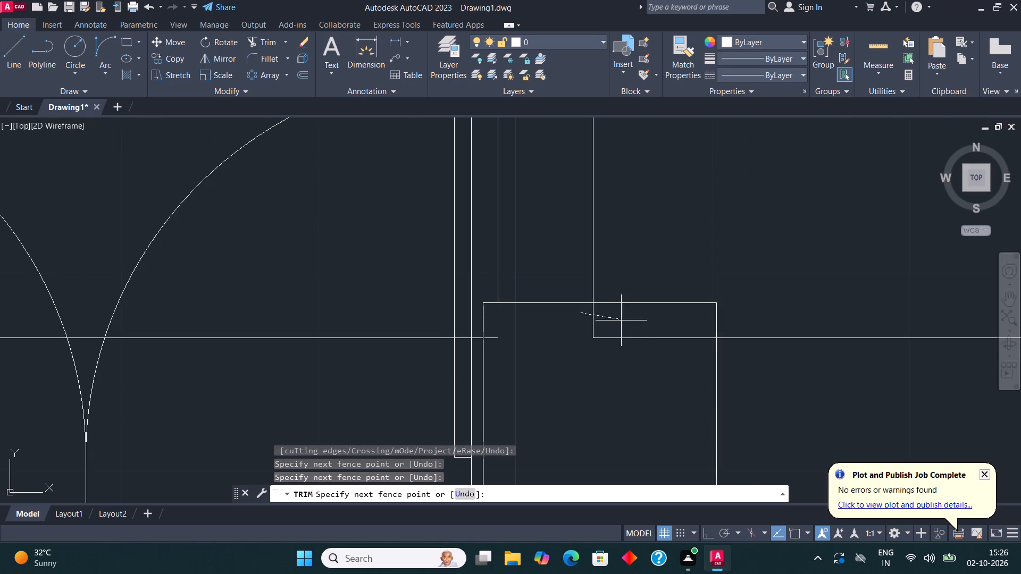
pyautogui.click(635, 377)
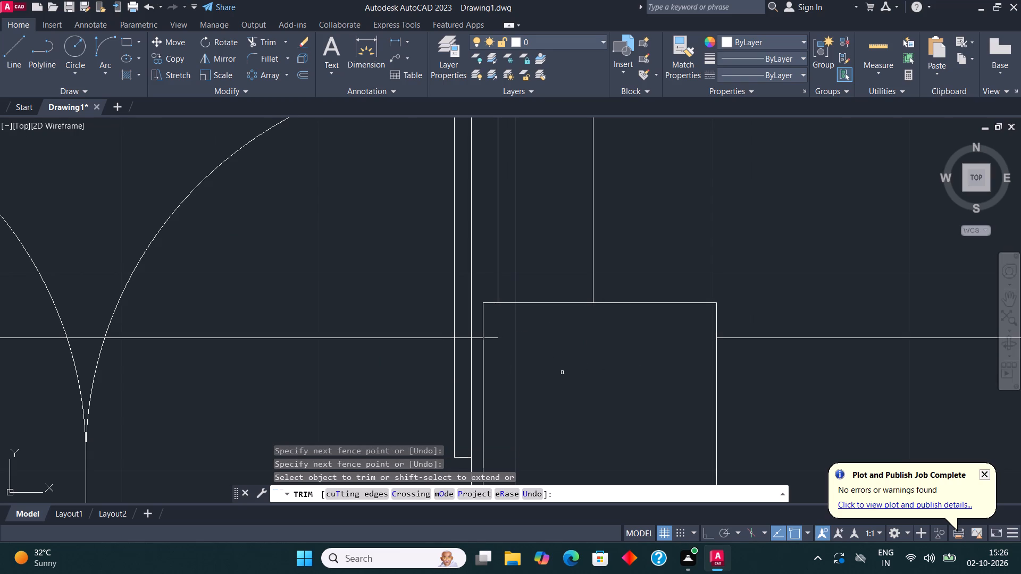
pyautogui.click(493, 327)
pyautogui.click(498, 364)
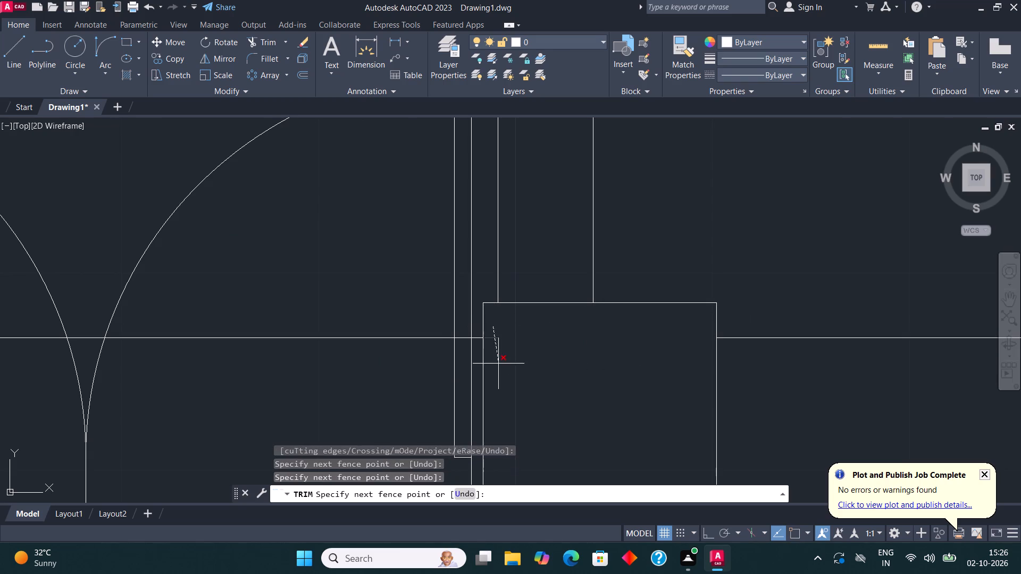
pyautogui.scroll(-3, 688, 307)
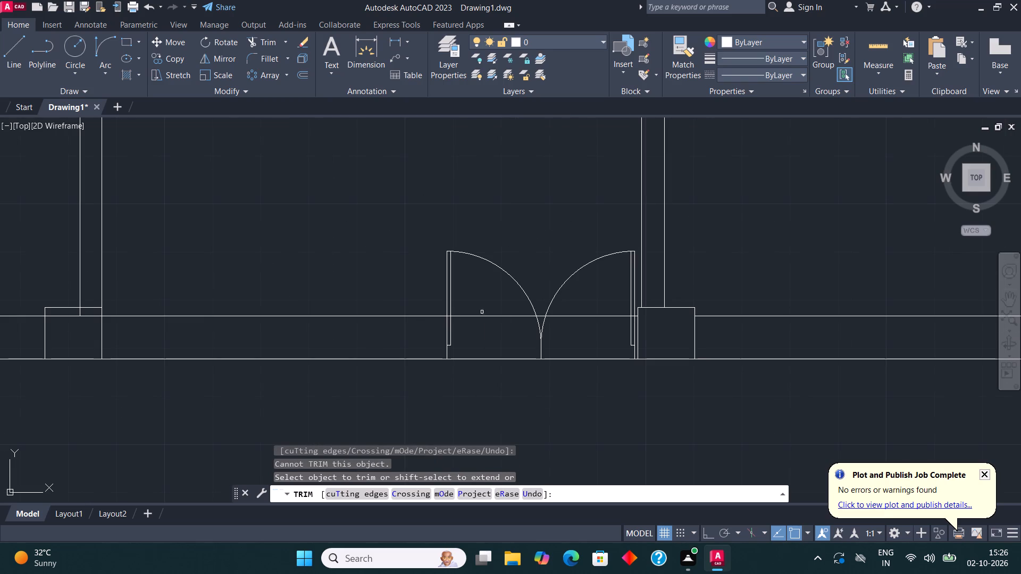
# Trim the bottom outer wall's inner line where it crosses the double door opening, including the short piece between the door swings.
pyautogui.click(483, 312)
pyautogui.click(483, 332)
pyautogui.click(583, 311)
pyautogui.click(583, 333)
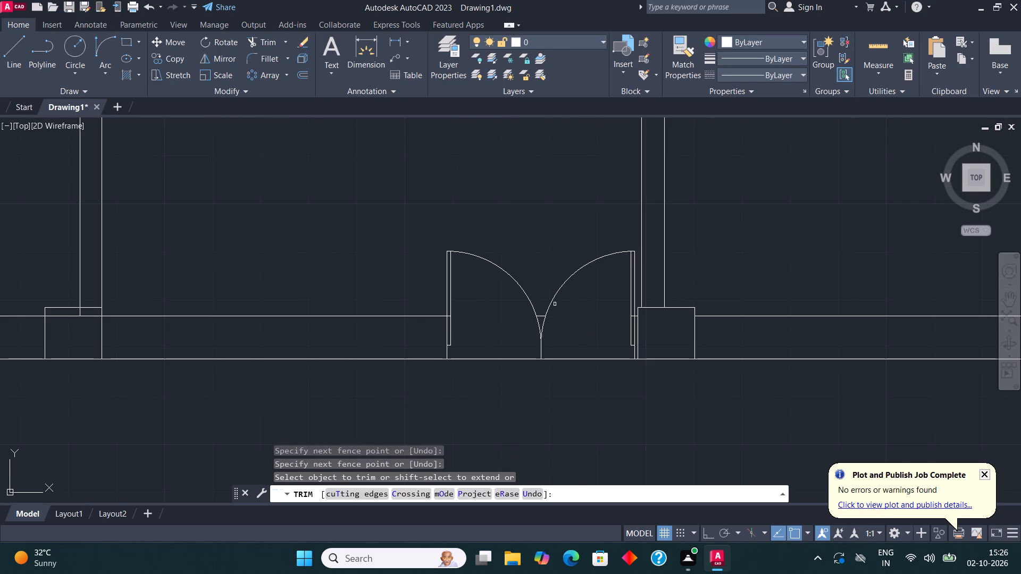
pyautogui.scroll(1, 554, 304)
pyautogui.click(533, 325)
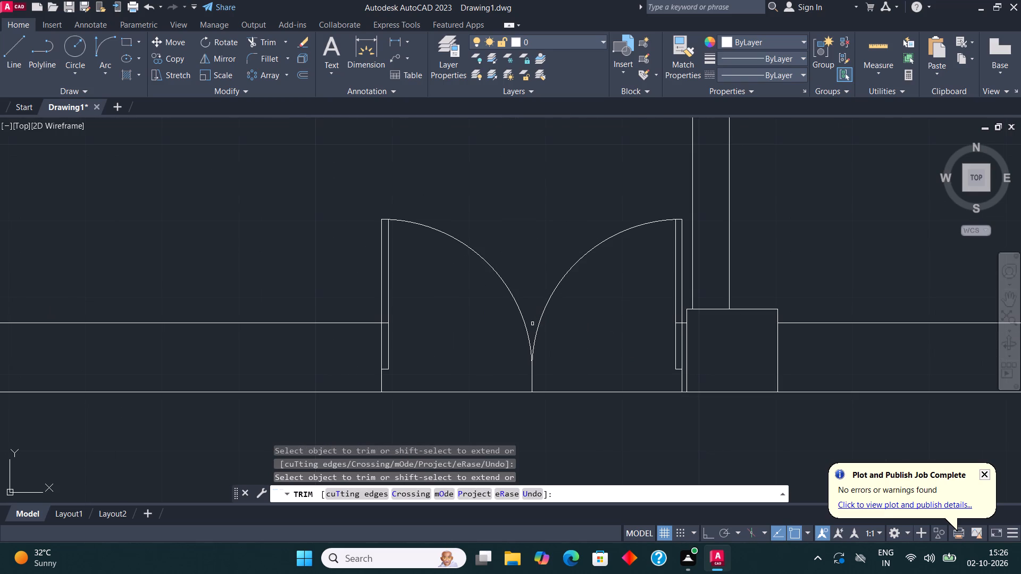
# Trim the wall and partition lines inside the column at the bottom outer wall's left partition junction.
pyautogui.moveTo(540, 329); pyautogui.dragTo(884, 367, button='middle')
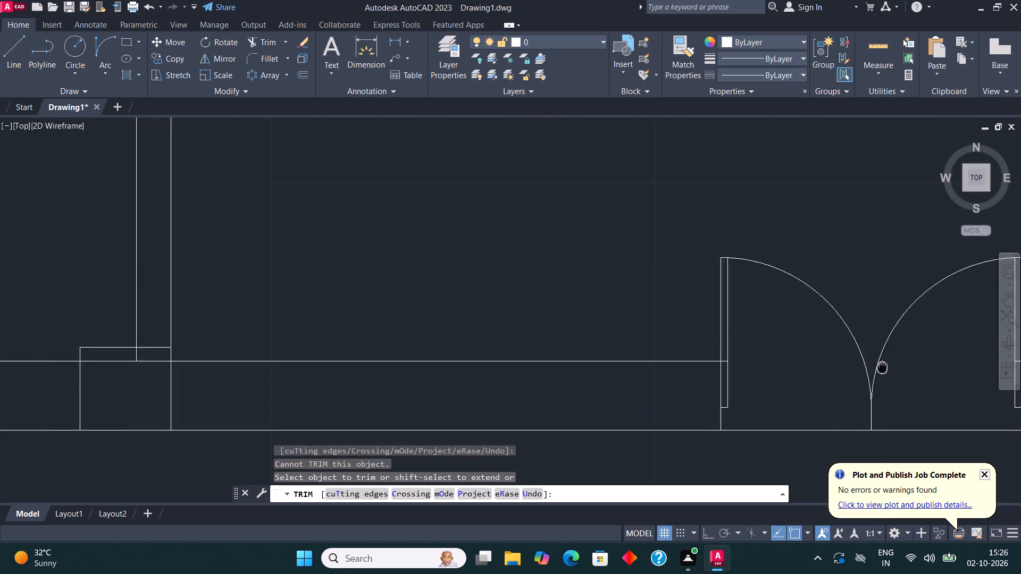
pyautogui.moveTo(884, 367); pyautogui.dragTo(953, 311, button='middle')
pyautogui.moveTo(270, 399); pyautogui.dragTo(284, 400, button='middle')
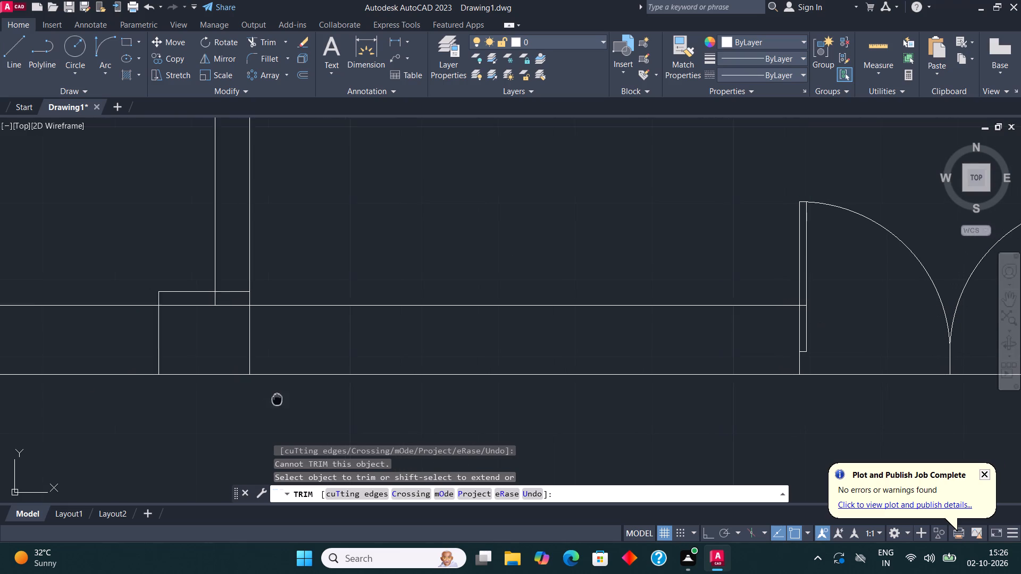
pyautogui.moveTo(284, 400); pyautogui.dragTo(528, 423, button='middle')
pyautogui.click(469, 326)
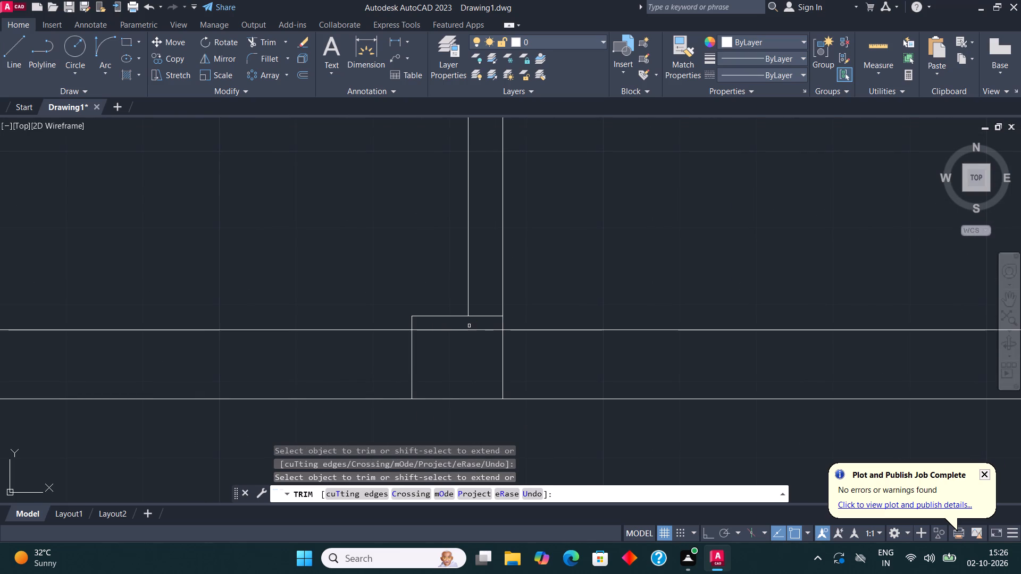
pyautogui.click(466, 332)
# Trim the inner wall lines that run inside the plan's bottom-left corner column.
pyautogui.scroll(-3, 615, 334)
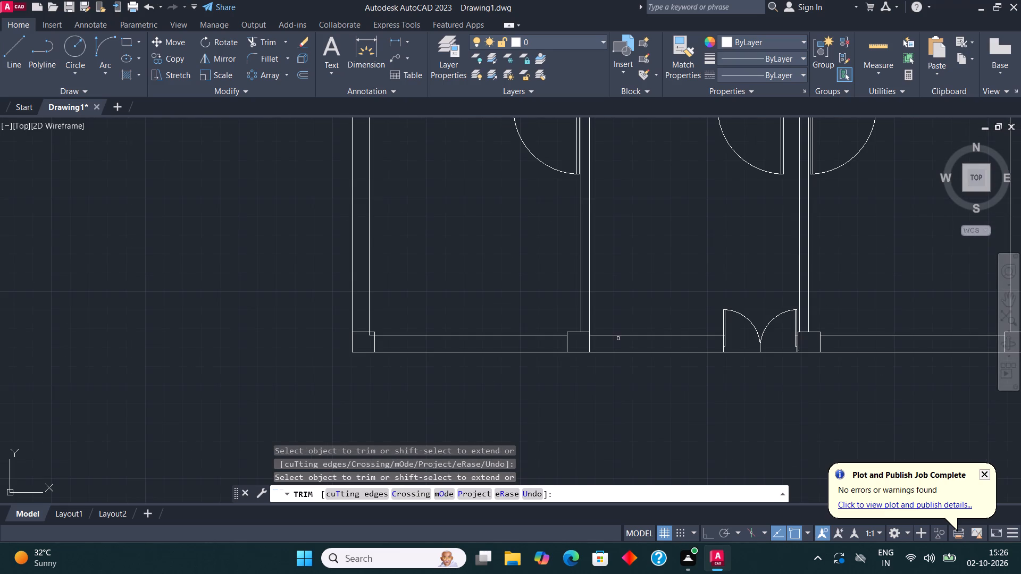
pyautogui.scroll(3, 346, 331)
pyautogui.click(419, 342)
pyautogui.click(437, 348)
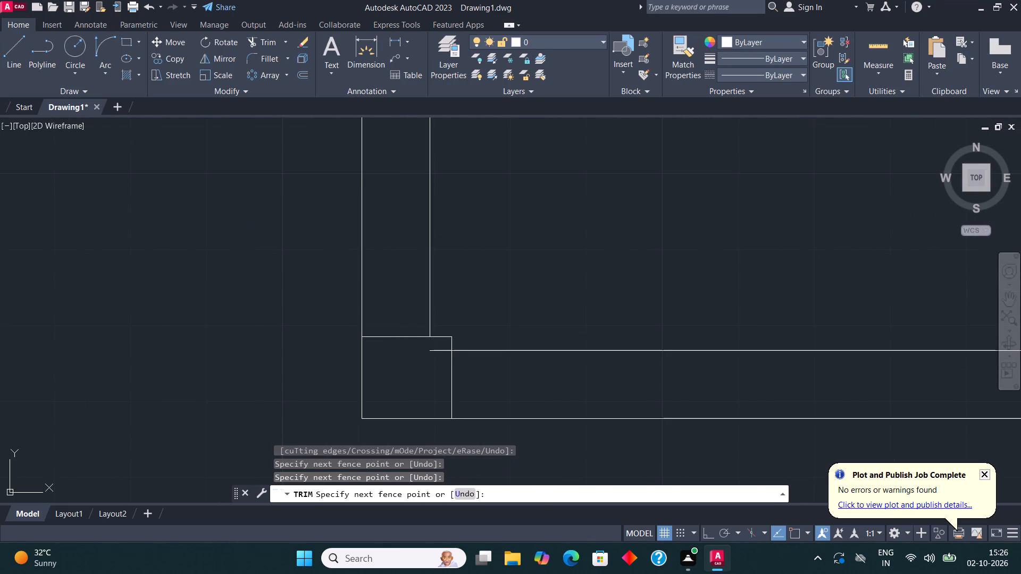
pyautogui.click(436, 348)
pyautogui.click(433, 368)
pyautogui.moveTo(551, 323); pyautogui.dragTo(561, 522, button='middle')
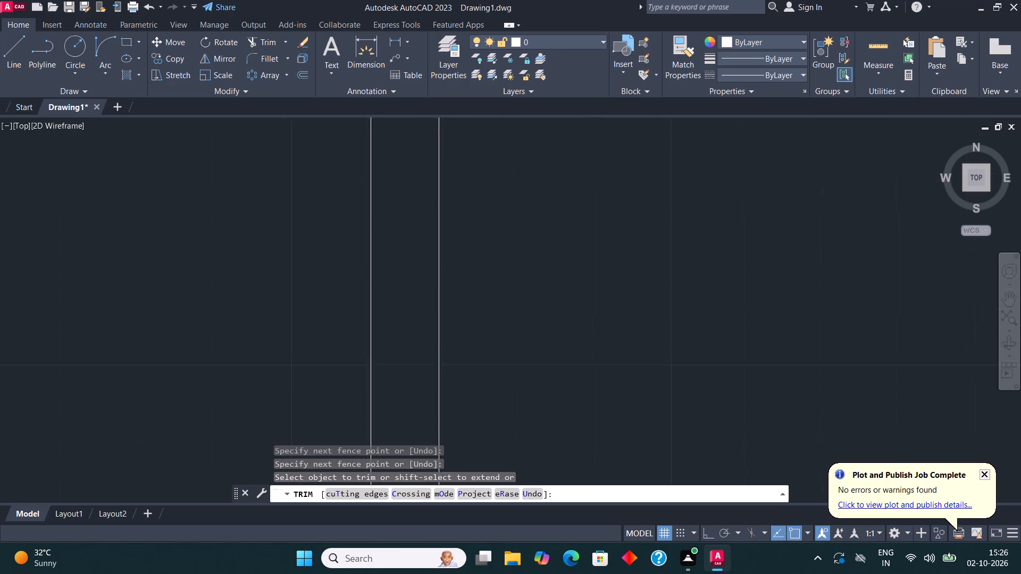
pyautogui.moveTo(561, 522); pyautogui.dragTo(572, 569, button='middle')
pyautogui.moveTo(545, 306); pyautogui.dragTo(528, 509, button='middle')
pyautogui.moveTo(454, 187); pyautogui.dragTo(448, 380, button='middle')
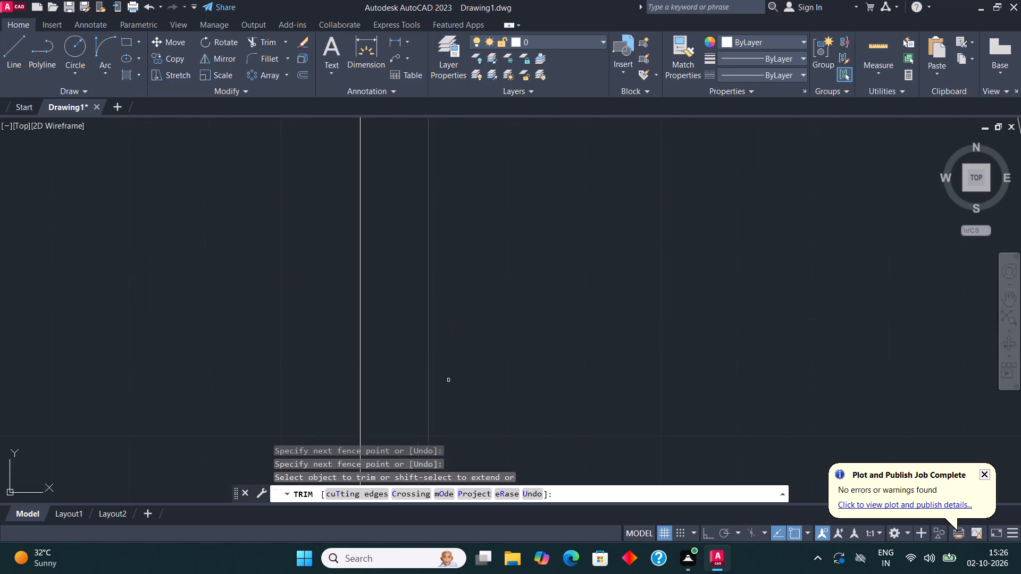
pyautogui.scroll(1, 442, 352)
pyautogui.scroll(-3, 433, 344)
pyautogui.hotkey('ctrl', 'z')
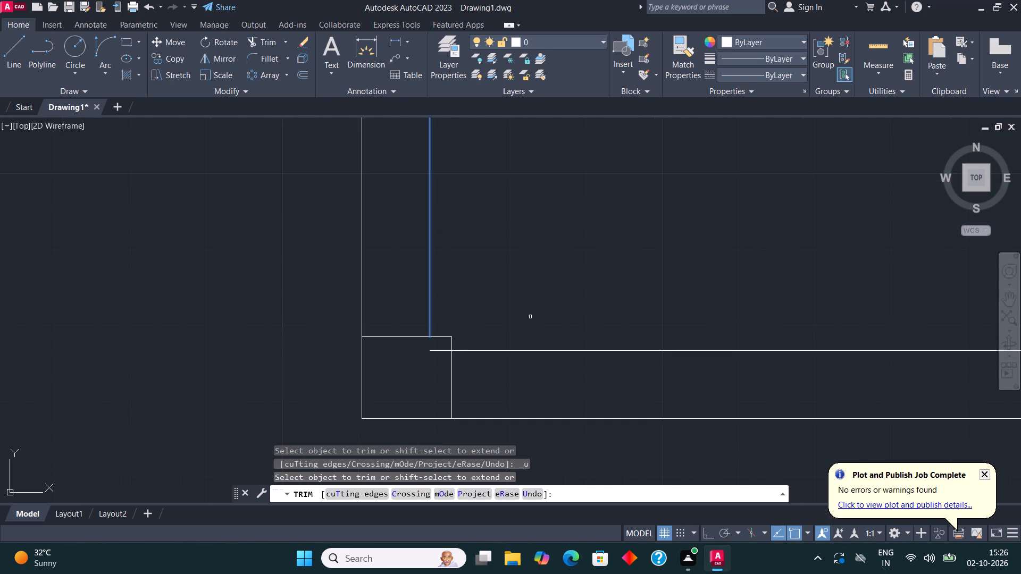
pyautogui.click(445, 350)
# Trim the wall and partition lines inside the left outer wall's column at the lower horizontal partition.
pyautogui.scroll(-3, 431, 362)
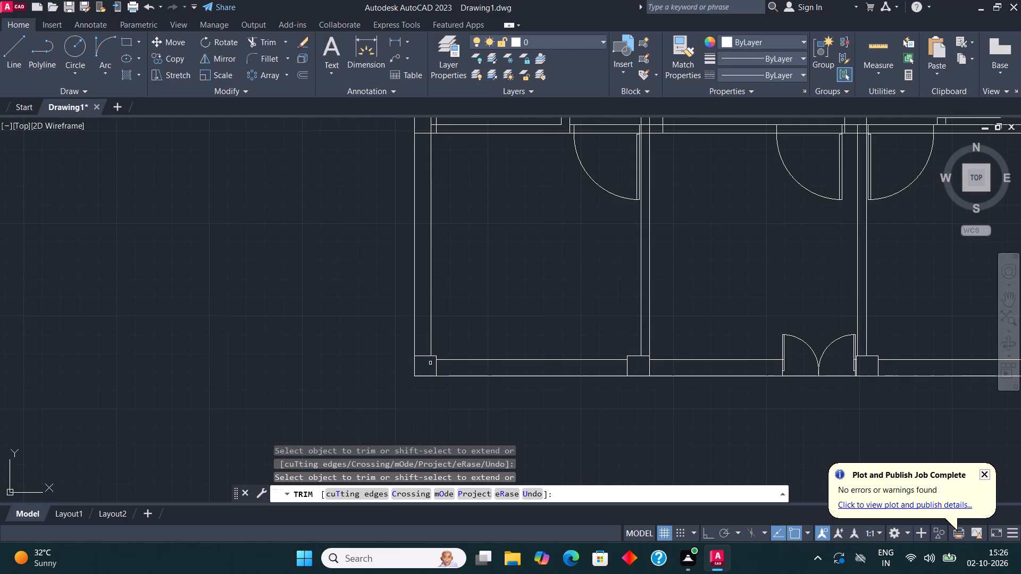
pyautogui.moveTo(537, 226); pyautogui.dragTo(539, 350, button='middle')
pyautogui.scroll(2, 422, 251)
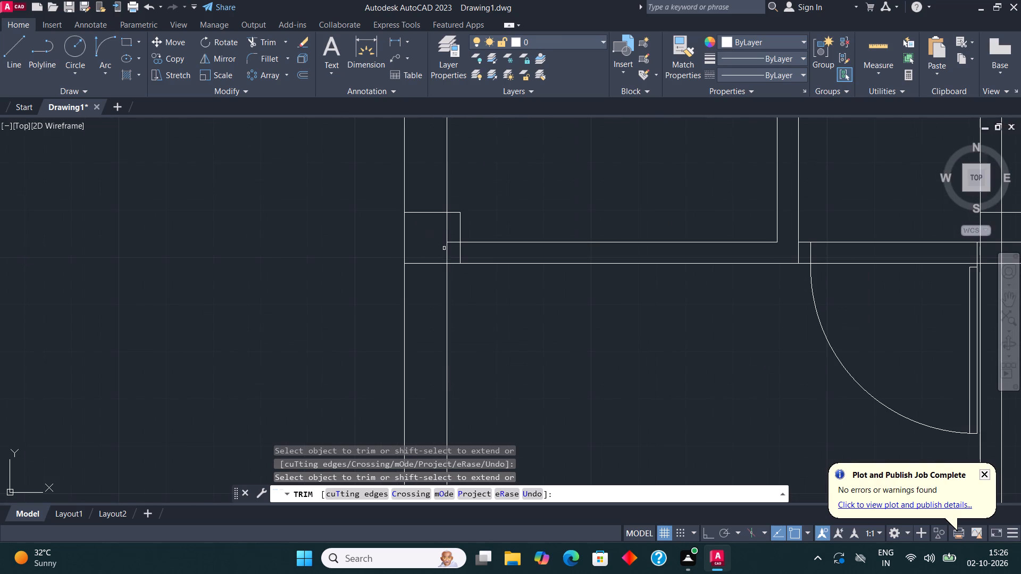
pyautogui.click(450, 247)
pyautogui.click(443, 235)
# Trim the partition lines inside the column where the lower horizontal partition meets the left vertical partition.
pyautogui.scroll(-2, 401, 265)
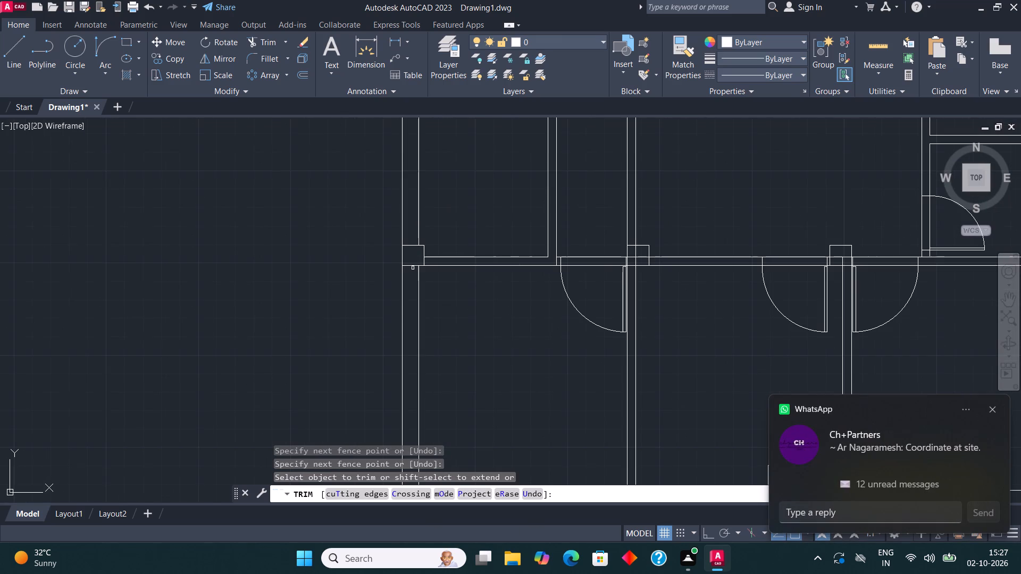
pyautogui.scroll(3, 667, 242)
pyautogui.click(504, 279)
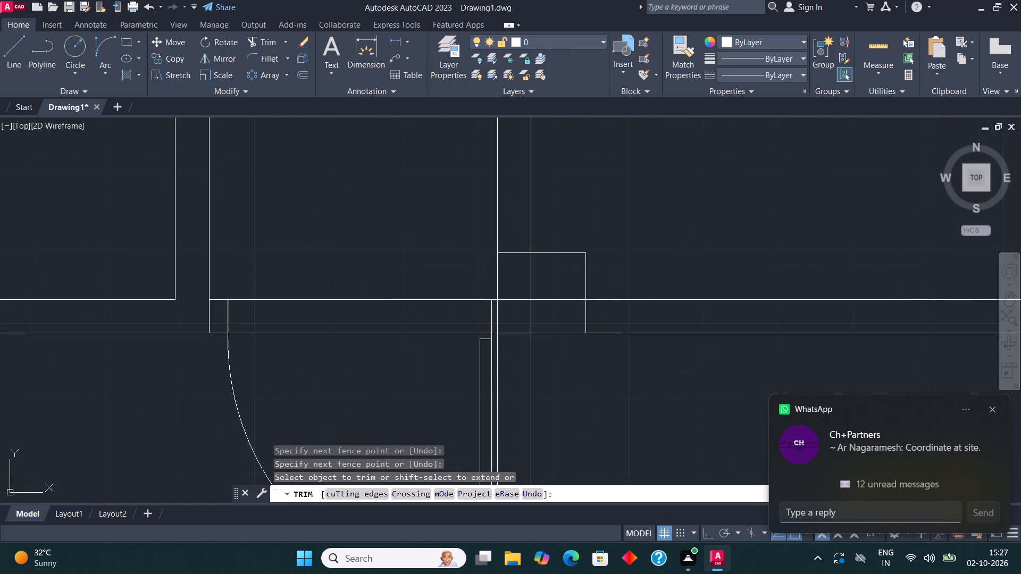
pyautogui.click(534, 313)
pyautogui.click(525, 272)
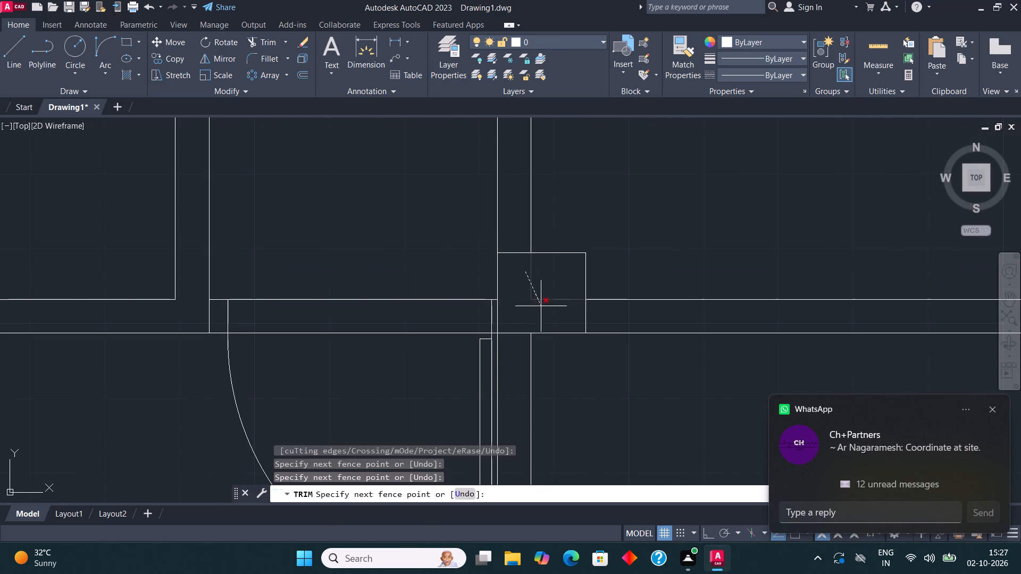
pyautogui.click(541, 306)
# Trim the partition lines inside the column where the lower horizontal partition meets the right vertical partition.
pyautogui.scroll(-3, 401, 304)
pyautogui.scroll(3, 746, 300)
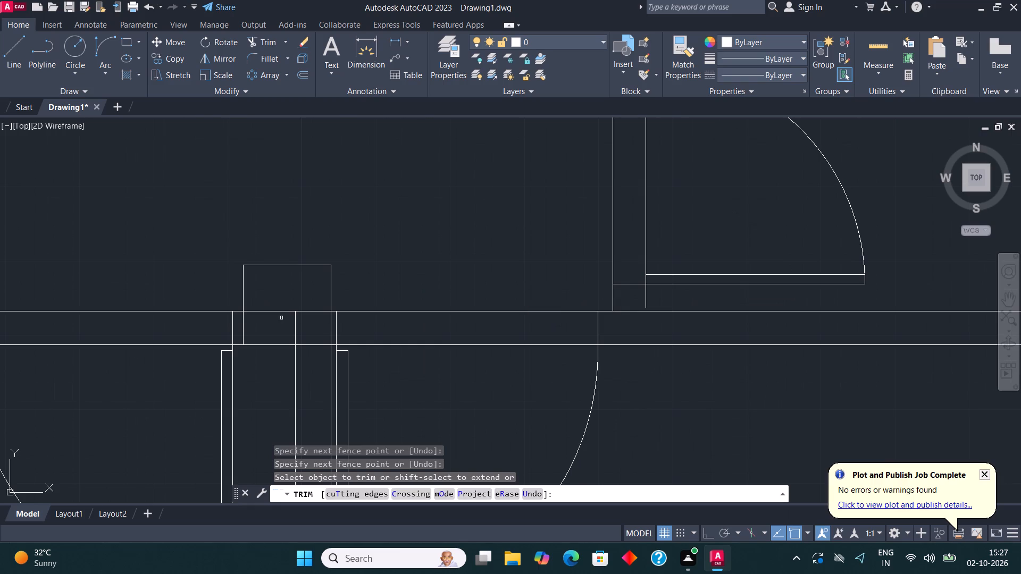
pyautogui.click(280, 305)
pyautogui.click(300, 328)
pyautogui.click(306, 313)
# Trim the right outer wall's line inside its column at the lower horizontal partition.
pyautogui.scroll(-1, 303, 311)
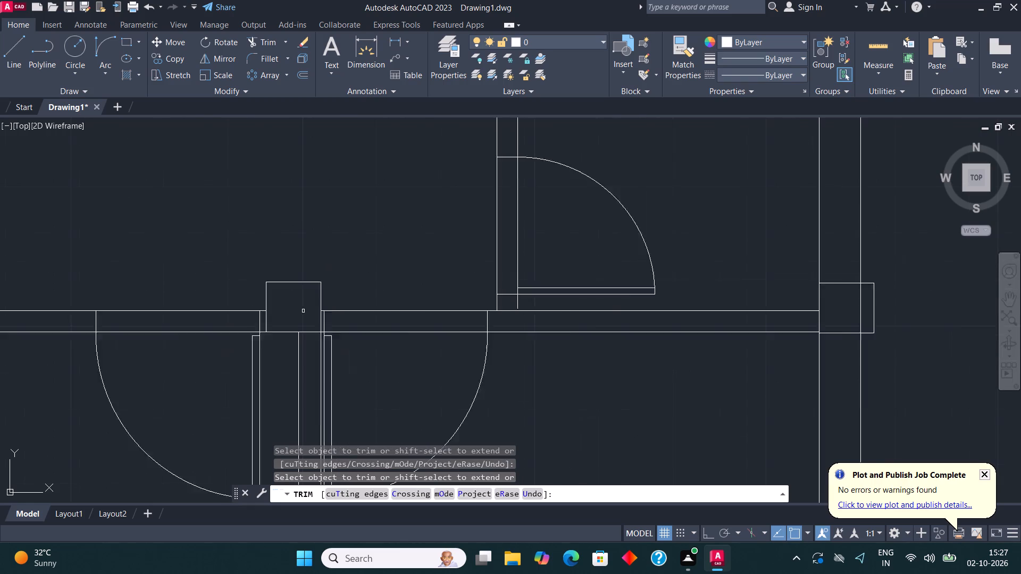
pyautogui.scroll(-1, 303, 311)
pyautogui.scroll(2, 645, 303)
pyautogui.click(658, 320)
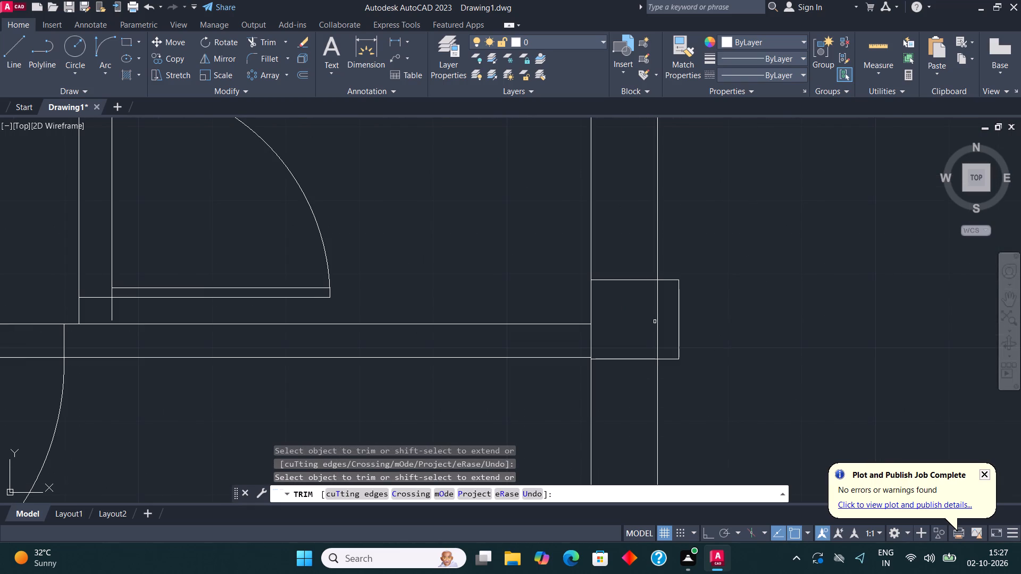
pyautogui.click(657, 320)
# Trim the right outer wall's line inside its column at the upper horizontal partition.
pyautogui.scroll(-3, 629, 345)
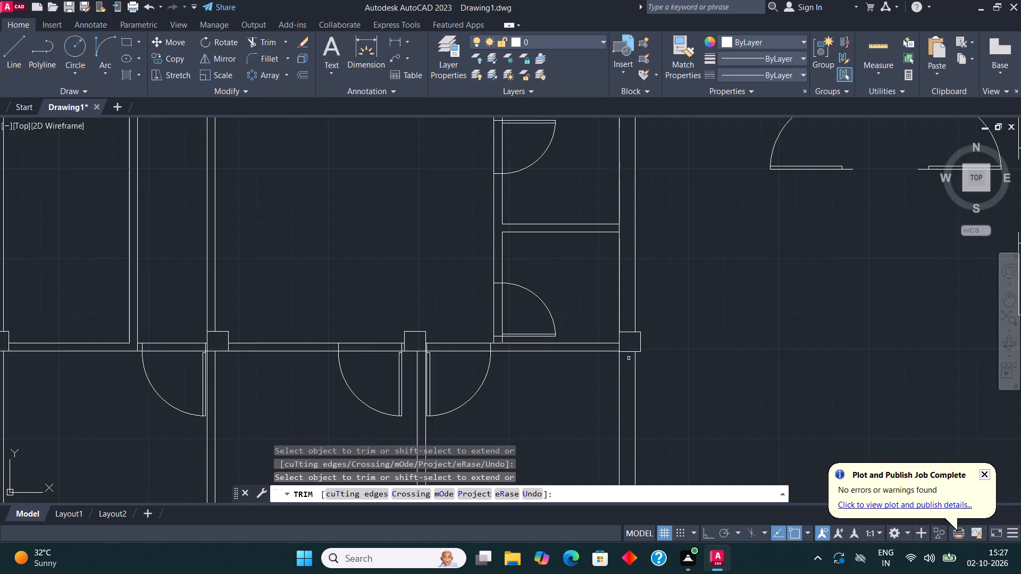
pyautogui.scroll(-3, 637, 395)
pyautogui.scroll(3, 634, 343)
pyautogui.scroll(3, 640, 278)
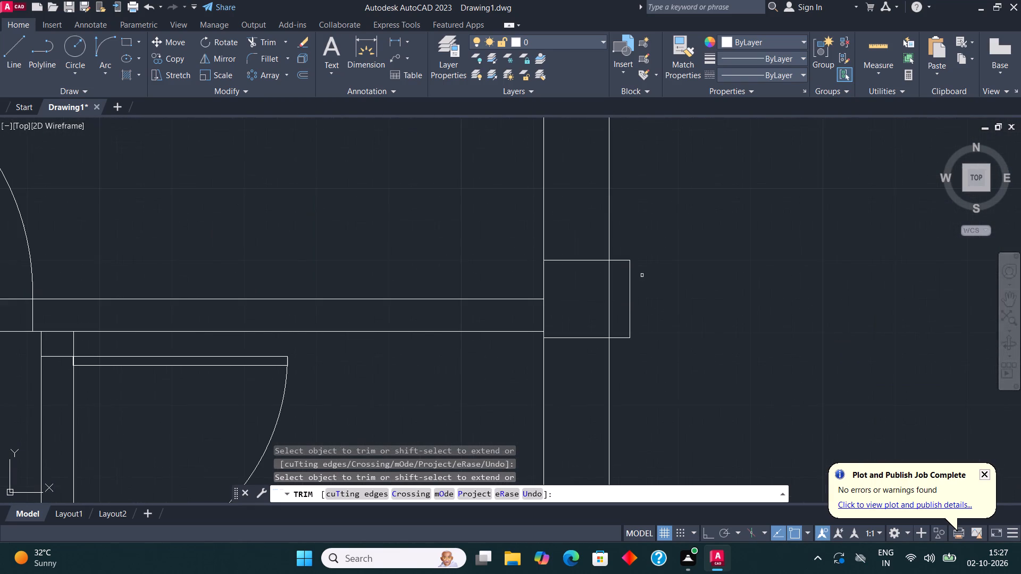
pyautogui.click(618, 297)
pyautogui.click(565, 299)
# Trim the partition lines inside the column where the upper horizontal partition meets the right vertical partition.
pyautogui.scroll(-3, 576, 311)
pyautogui.scroll(4, 368, 314)
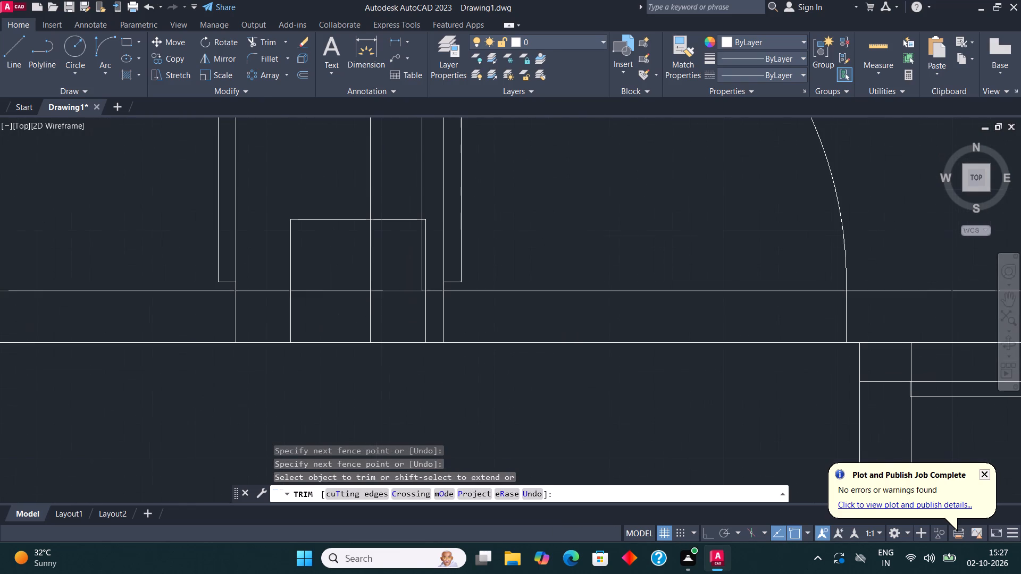
pyautogui.click(377, 280)
pyautogui.click(374, 308)
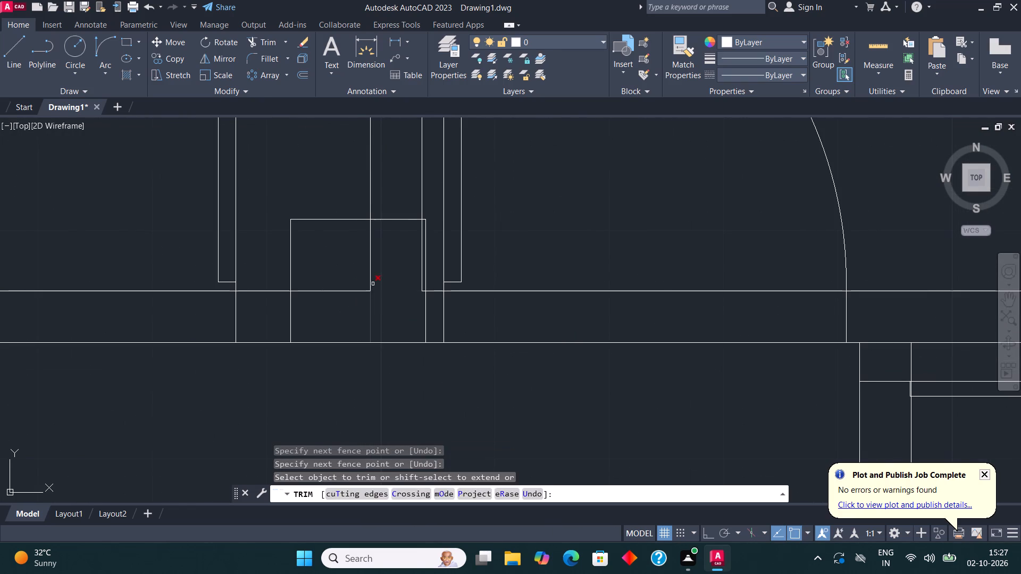
pyautogui.click(373, 282)
pyautogui.click(344, 285)
pyautogui.click(352, 274)
pyautogui.click(380, 324)
# Trim the partition lines inside the column where the upper horizontal partition meets the left vertical partition.
pyautogui.scroll(-2, 431, 319)
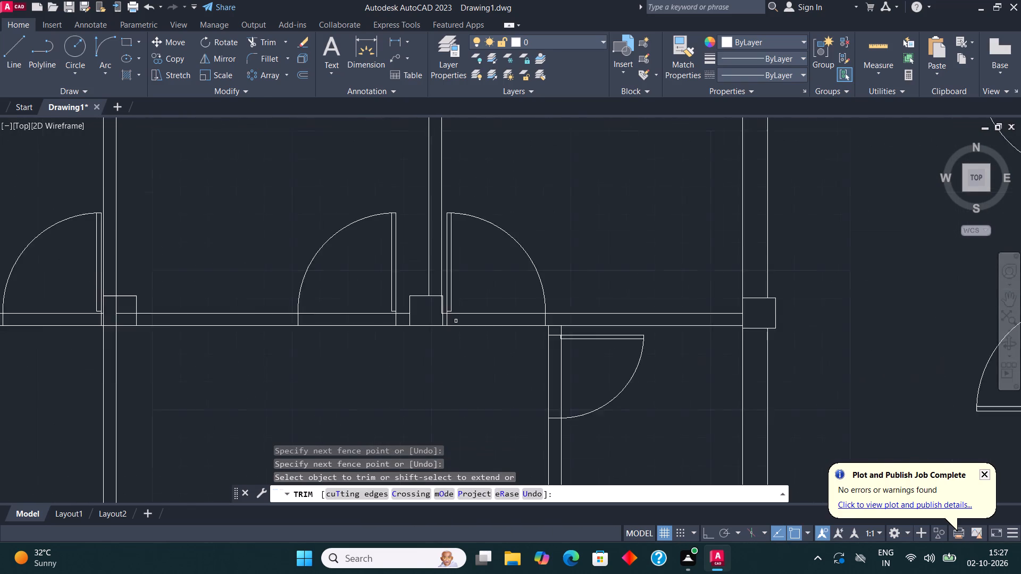
pyautogui.scroll(-3, 457, 321)
pyautogui.scroll(5, 319, 319)
pyautogui.click(340, 287)
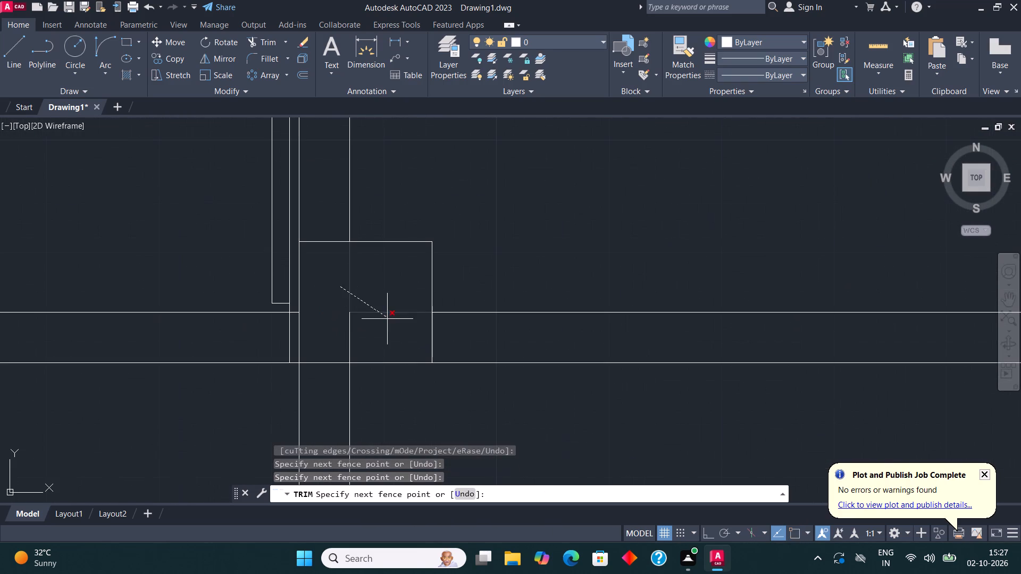
pyautogui.click(387, 319)
pyautogui.click(346, 335)
pyautogui.click(368, 324)
# Trim the wall and partition lines inside the left outer wall's column at the upper horizontal partition.
pyautogui.scroll(-4, 426, 296)
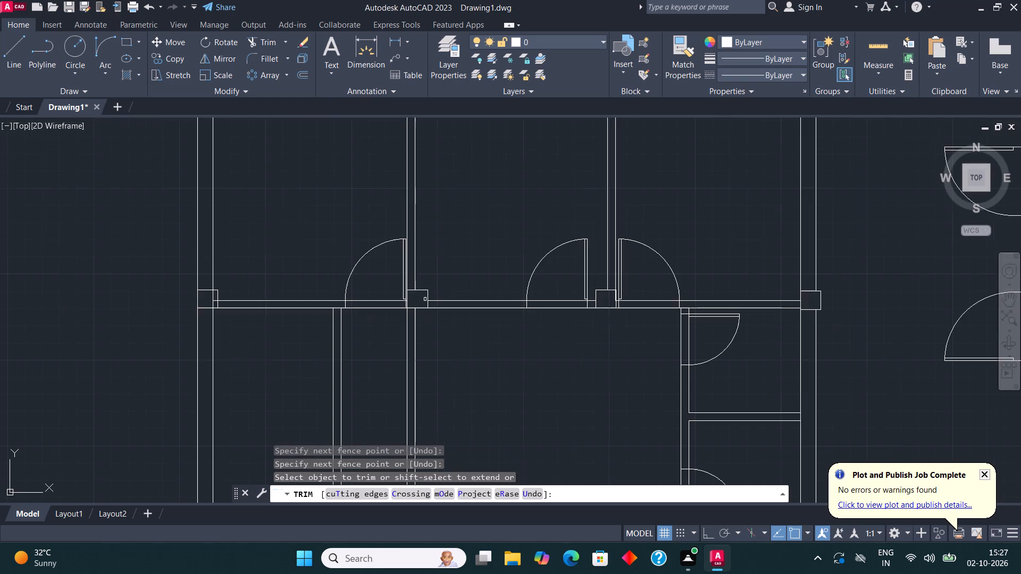
pyautogui.scroll(4, 238, 292)
pyautogui.click(64, 325)
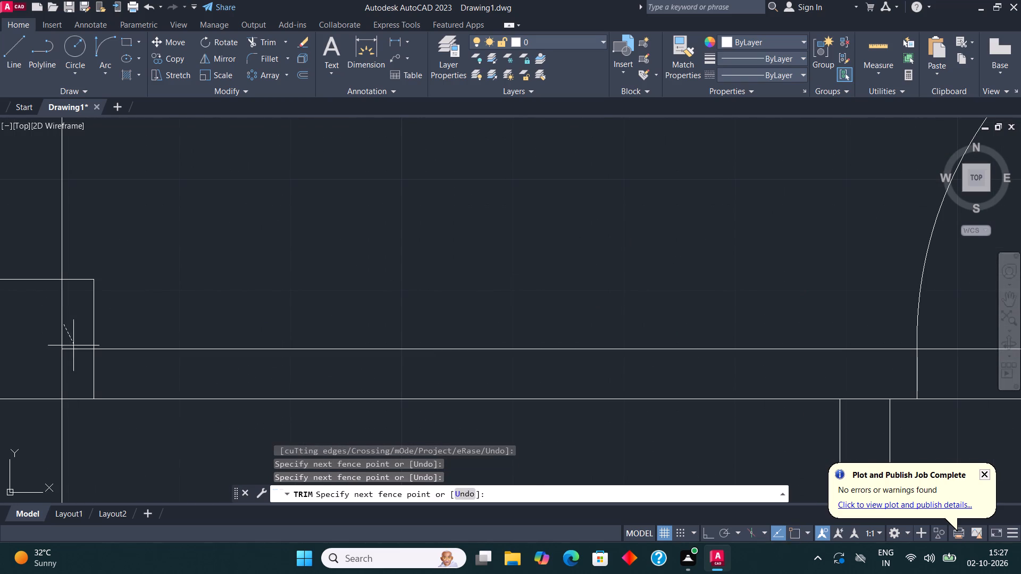
pyautogui.click(74, 358)
pyautogui.click(57, 372)
pyautogui.click(62, 334)
pyautogui.click(62, 334)
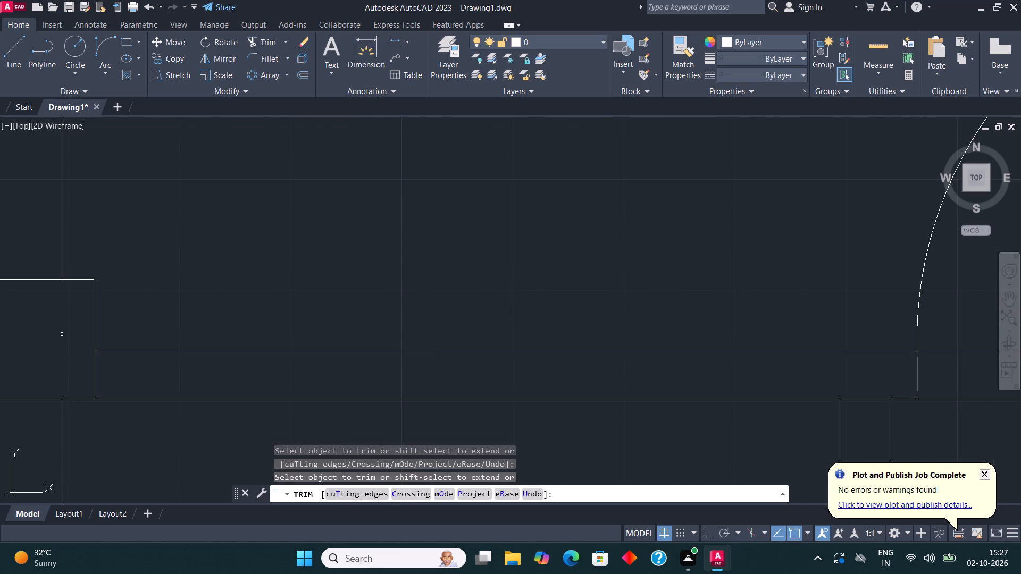
# Trim the inner wall lines that run inside the plan's top-left corner column.
pyautogui.scroll(-3, 515, 326)
pyautogui.moveTo(520, 309); pyautogui.dragTo(517, 366, button='middle')
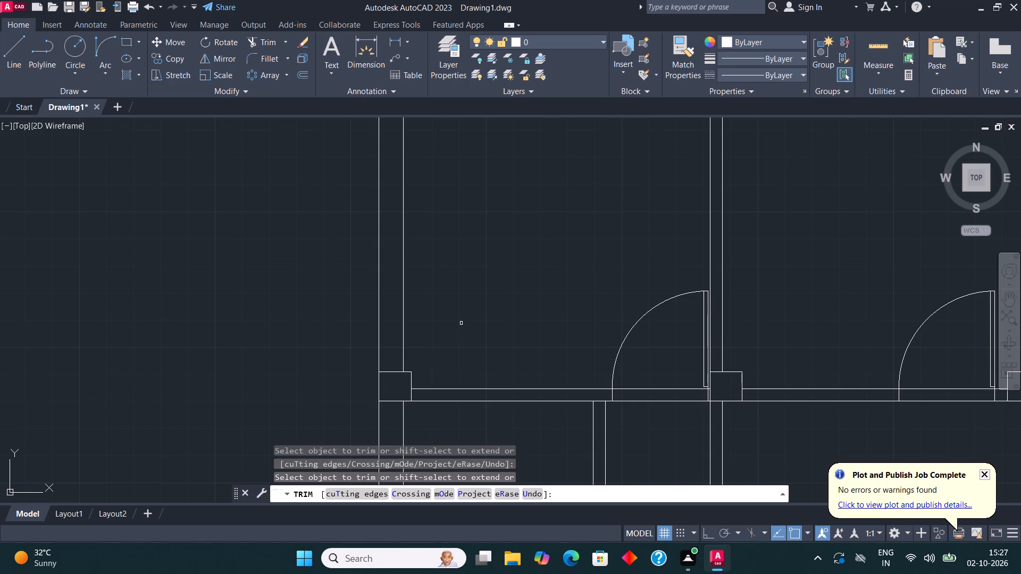
pyautogui.moveTo(472, 333); pyautogui.dragTo(468, 431, button='middle')
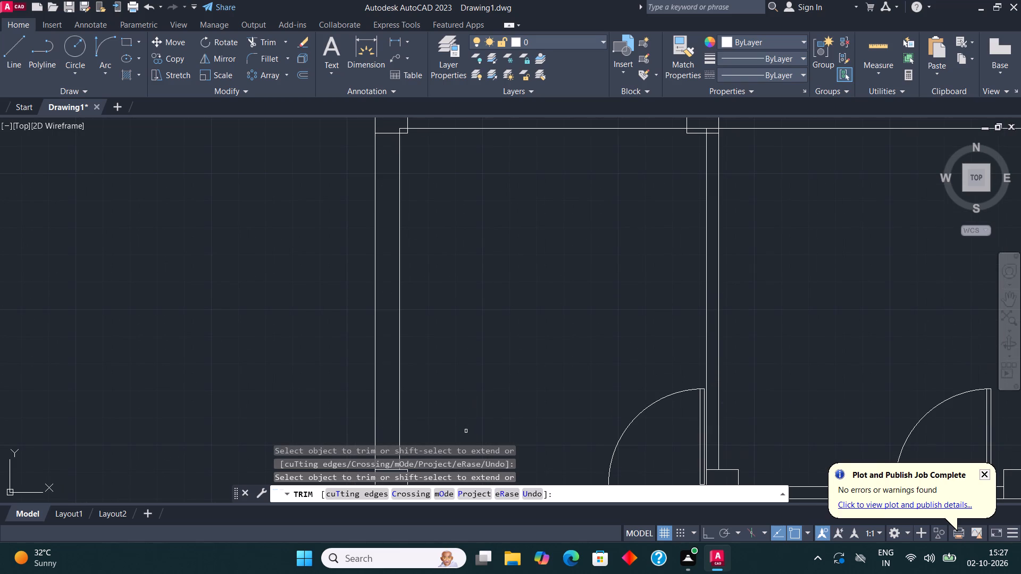
pyautogui.scroll(-2, 456, 432)
pyautogui.moveTo(450, 347); pyautogui.dragTo(462, 393, button='middle')
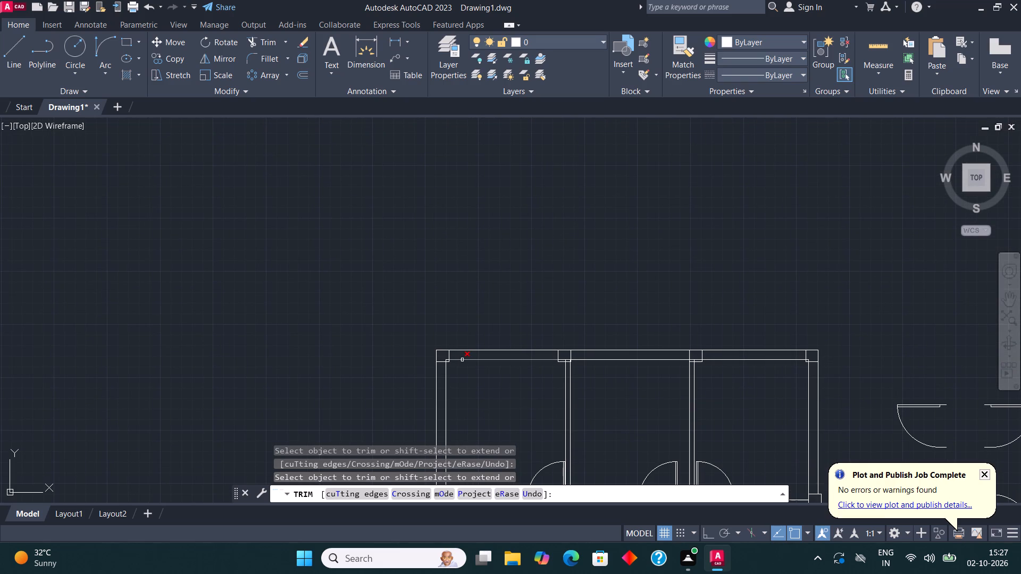
pyautogui.scroll(4, 463, 360)
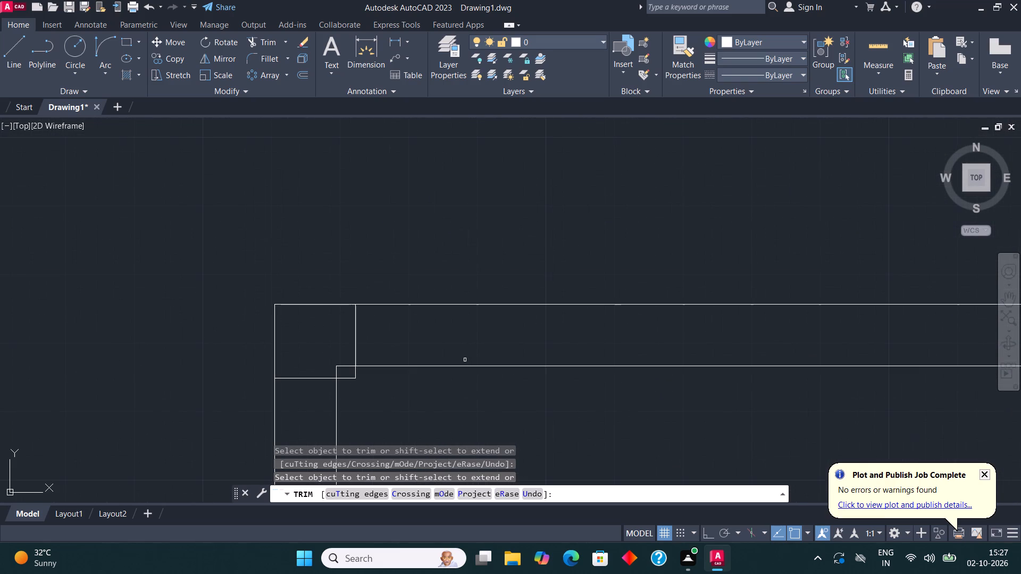
pyautogui.click(346, 366)
pyautogui.click(337, 367)
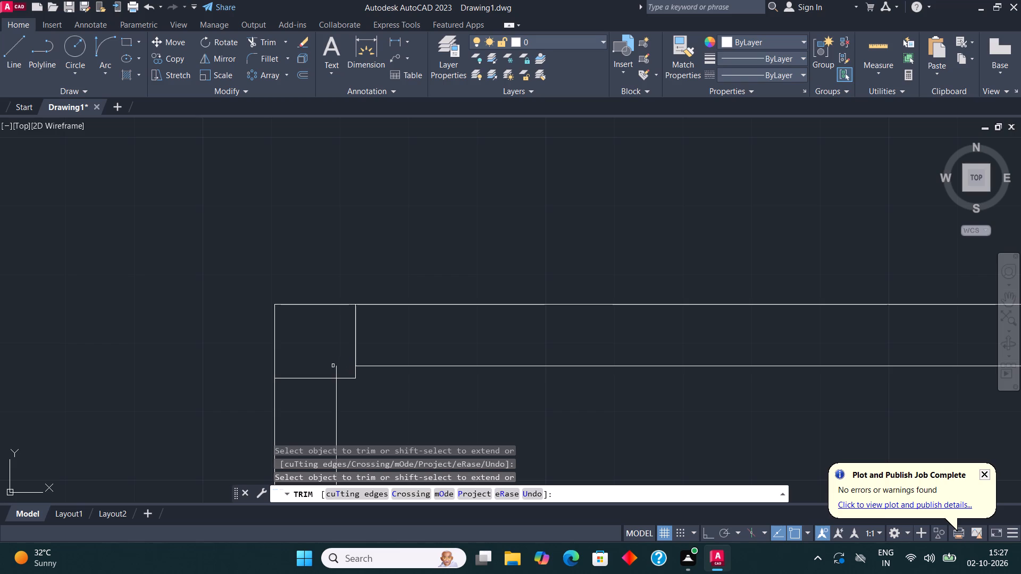
pyautogui.click(338, 367)
pyautogui.click(320, 370)
# Trim the wall and partition lines inside the top wall's column at the left vertical partition.
pyautogui.scroll(-2, 315, 360)
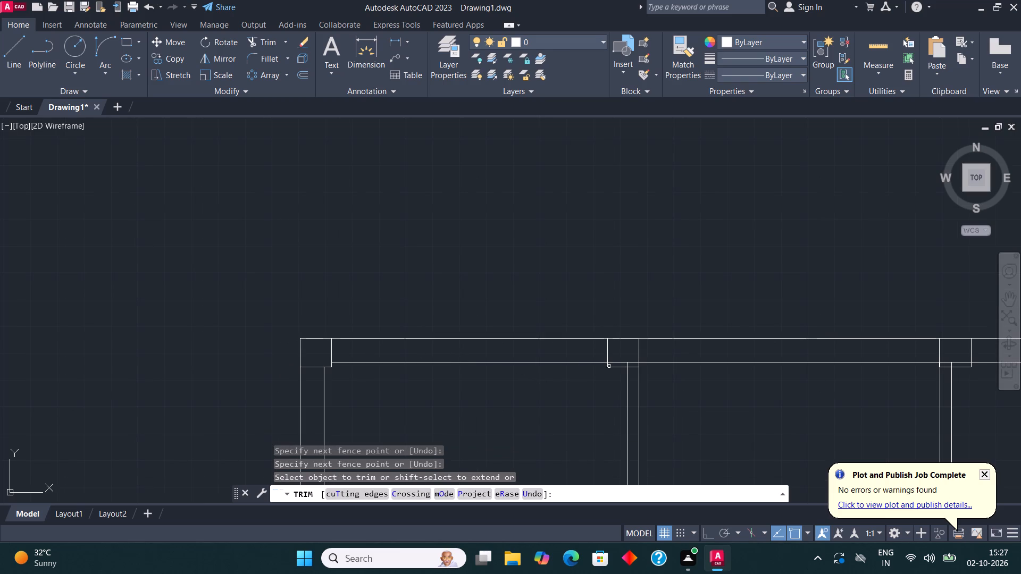
pyautogui.scroll(3, 679, 371)
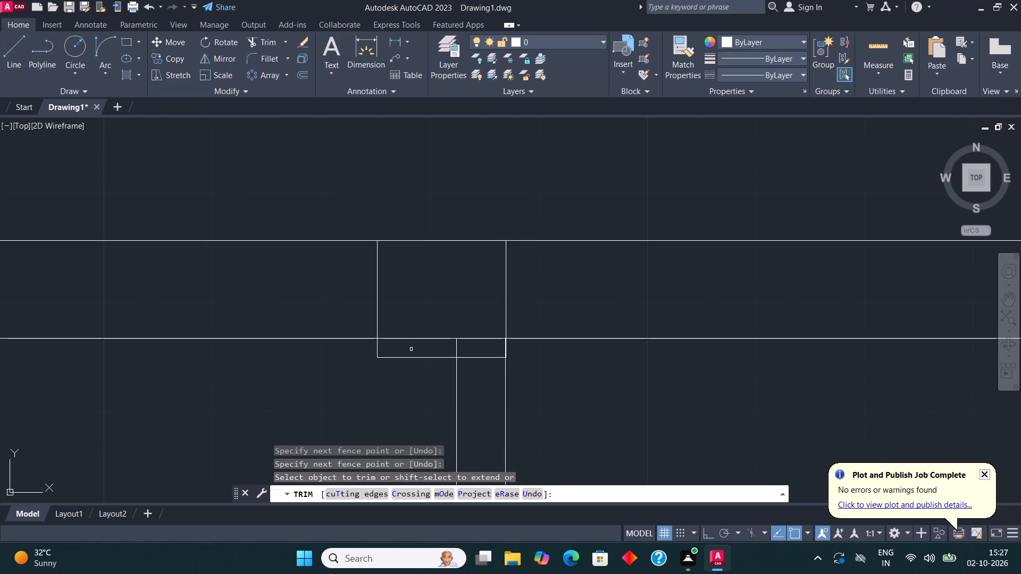
pyautogui.click(429, 330)
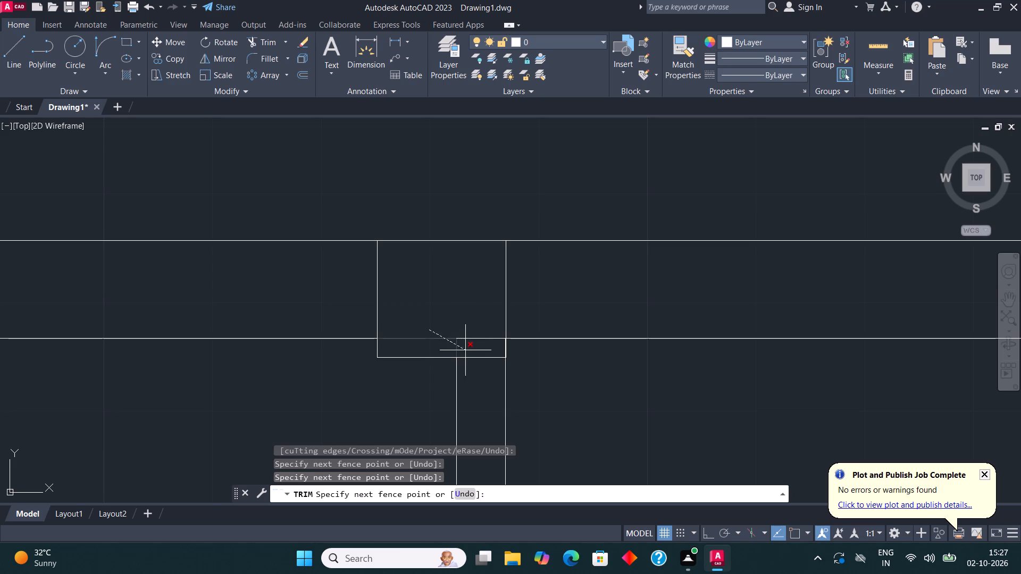
pyautogui.click(465, 350)
pyautogui.click(468, 341)
pyautogui.click(469, 331)
# Trim the wall and partition lines inside the top wall's column at the right vertical partition.
pyautogui.scroll(-4, 447, 322)
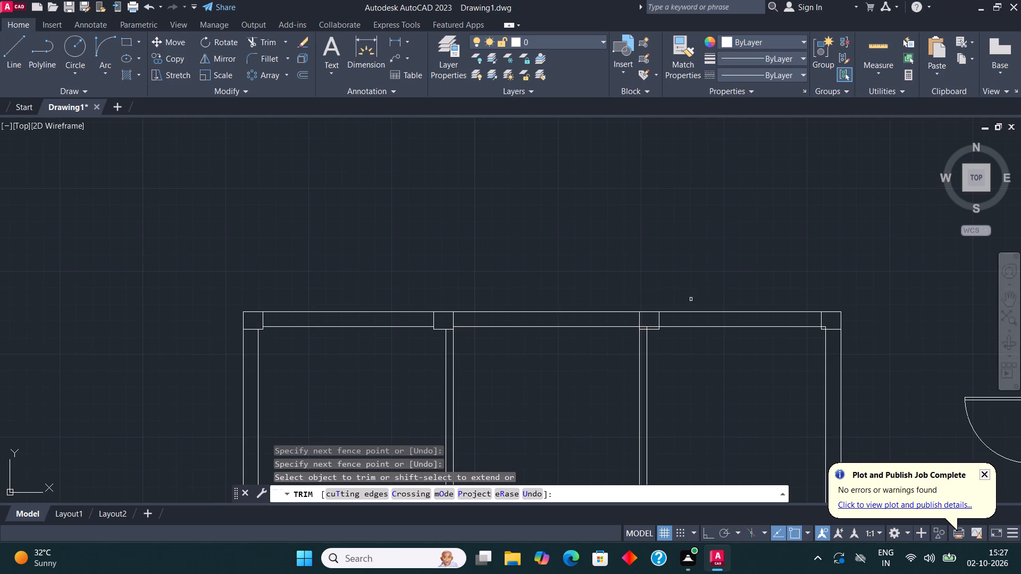
pyautogui.scroll(3, 719, 298)
pyautogui.click(407, 411)
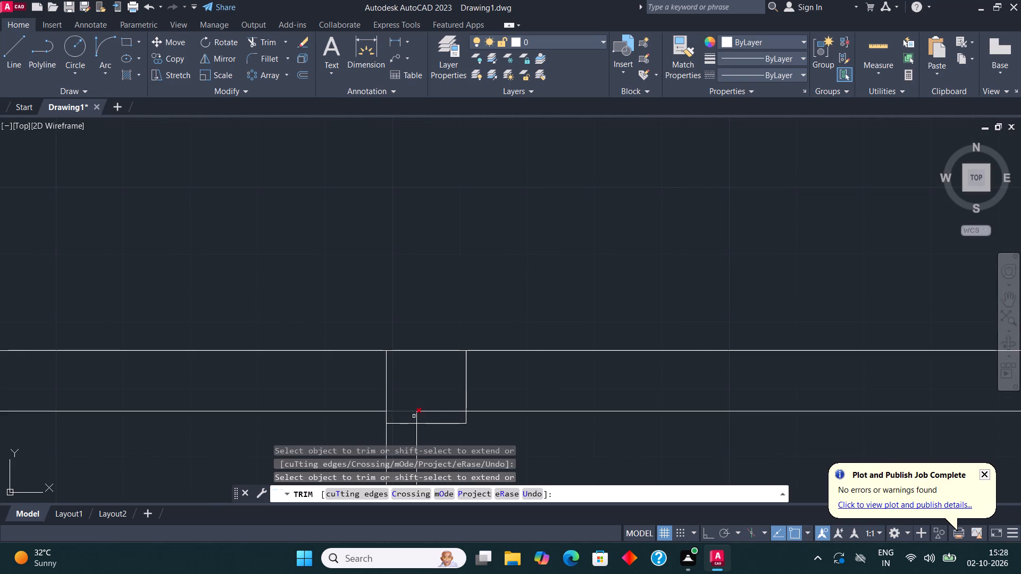
pyautogui.click(414, 416)
pyautogui.click(434, 395)
pyautogui.scroll(-1, 415, 401)
pyautogui.scroll(3, 419, 408)
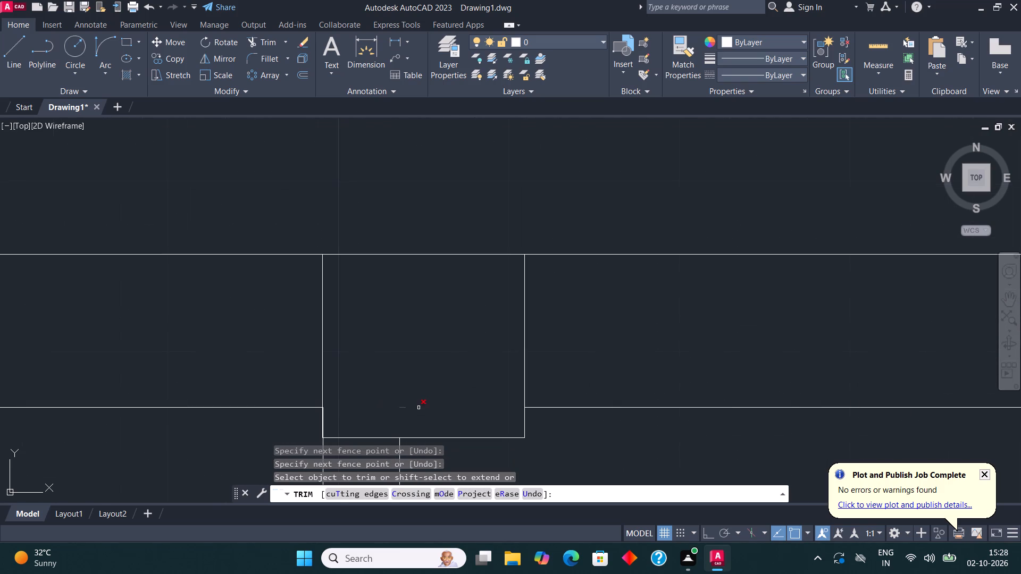
pyautogui.click(406, 417)
pyautogui.click(400, 381)
# Trim the top wall's inner line inside the plan's top-right corner column.
pyautogui.scroll(-3, 403, 359)
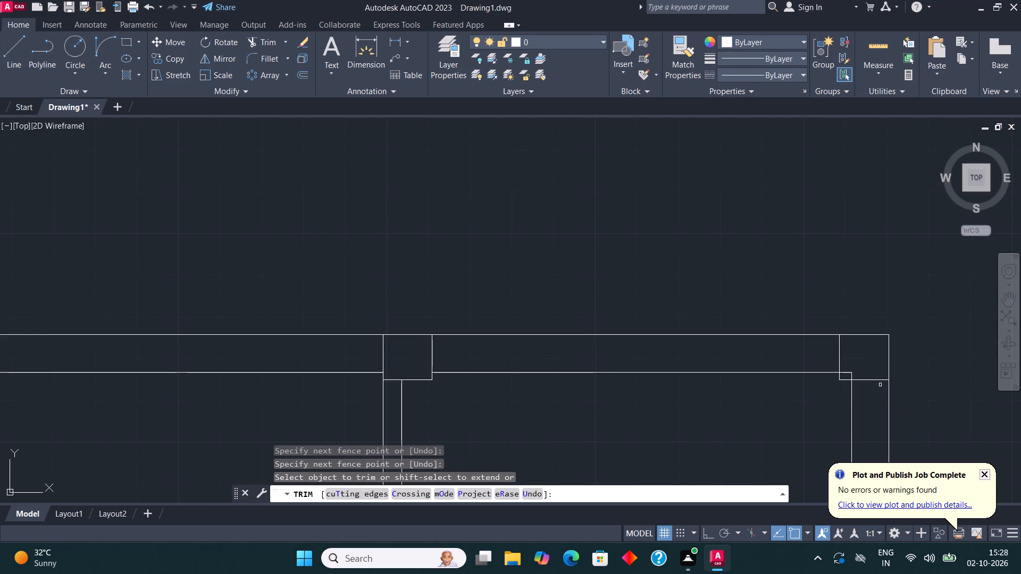
pyautogui.scroll(3, 883, 385)
pyautogui.click(729, 327)
pyautogui.doubleClick(729, 351)
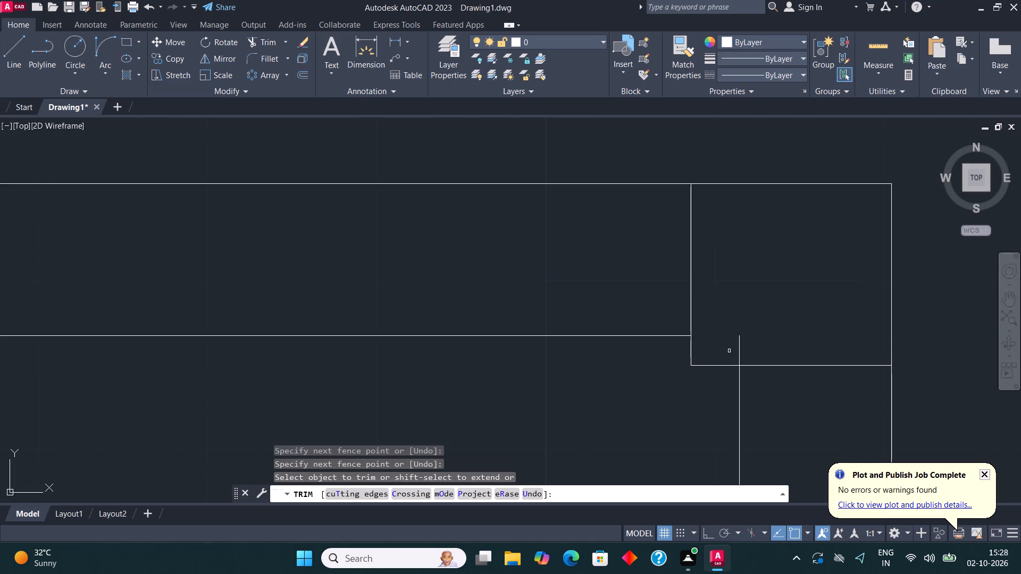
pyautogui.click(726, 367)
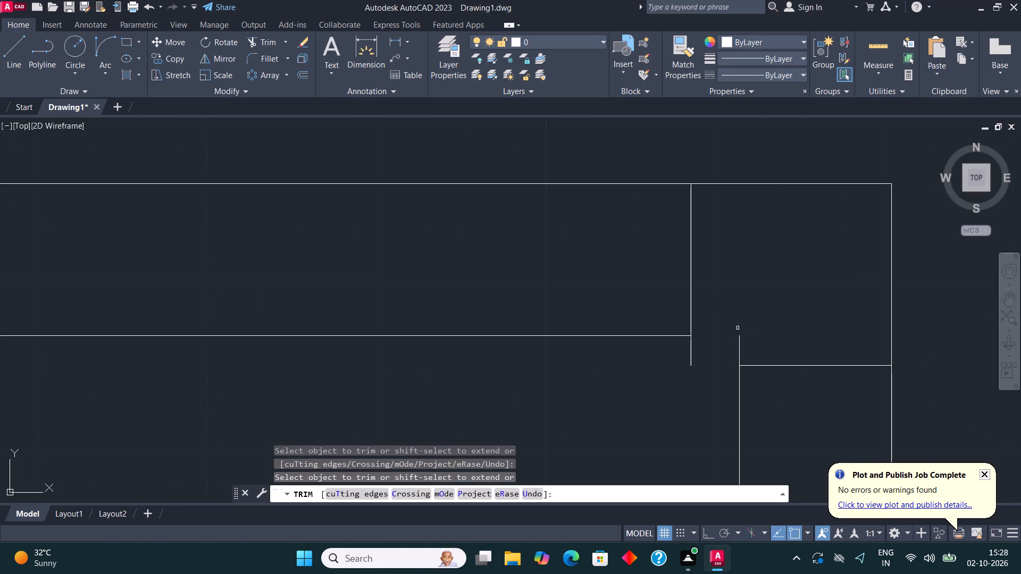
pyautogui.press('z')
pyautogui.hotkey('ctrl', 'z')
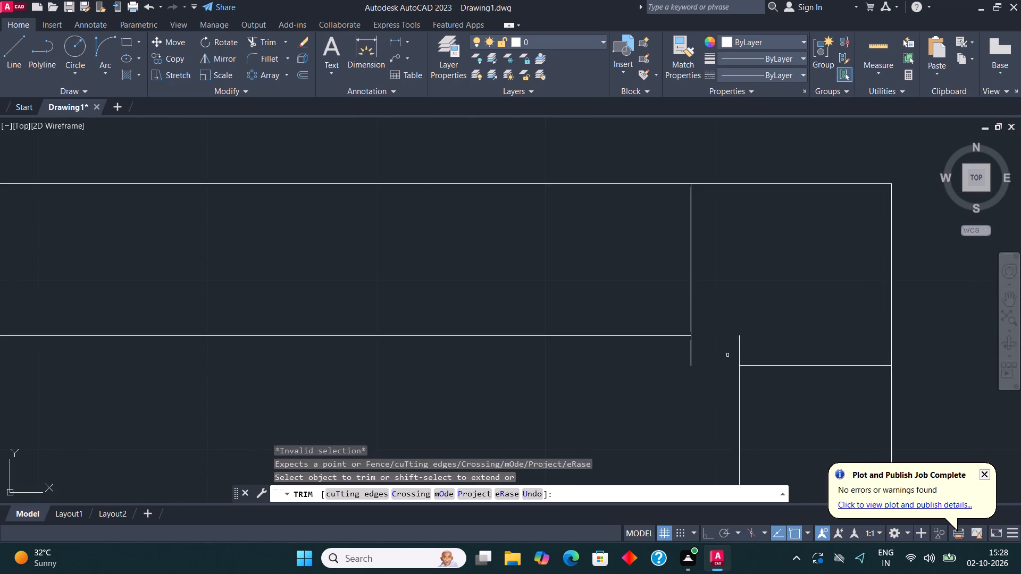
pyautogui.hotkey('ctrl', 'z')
# Trim the right outer wall's inner line inside the plan's top-right corner column and end the Trim command.
pyautogui.click(727, 352)
pyautogui.click(797, 330)
pyautogui.scroll(-4, 740, 299)
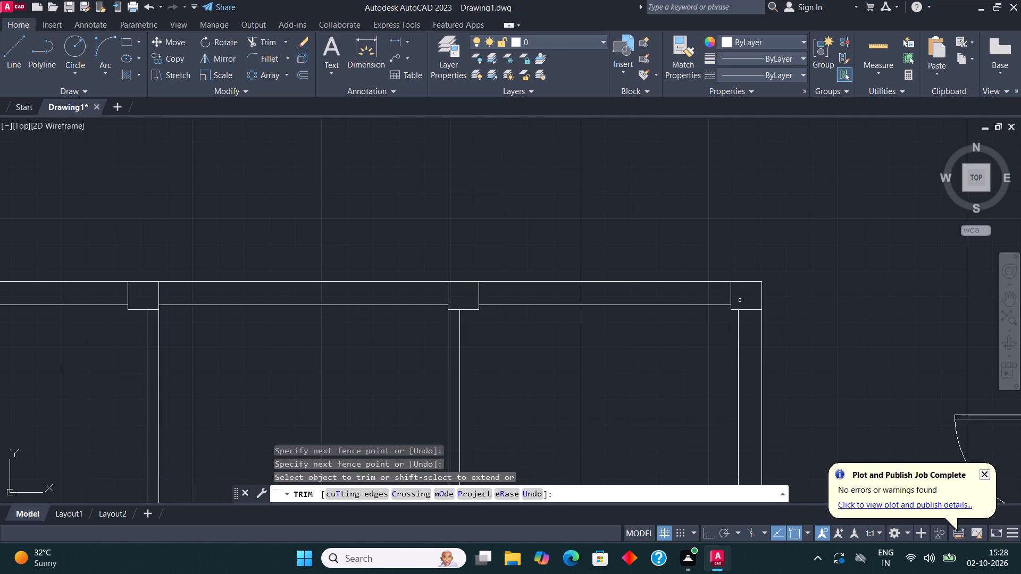
pyautogui.scroll(-3, 704, 194)
pyautogui.scroll(1, 626, 343)
pyautogui.press('Escape')
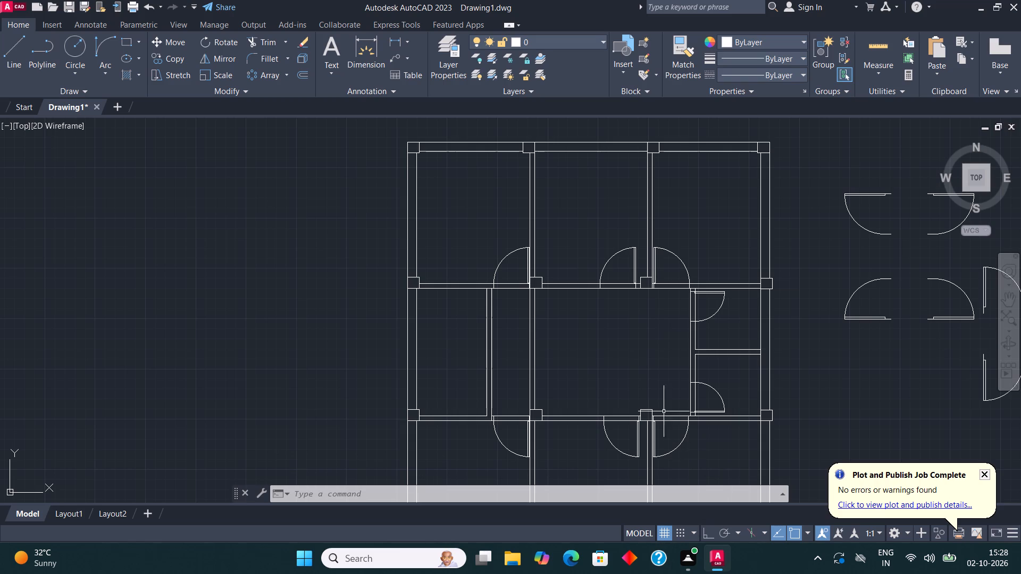
# Draw an upright rectangle for a bed in the plan's top-left room, just below the top wall.
pyautogui.moveTo(583, 288); pyautogui.dragTo(529, 337, button='middle')
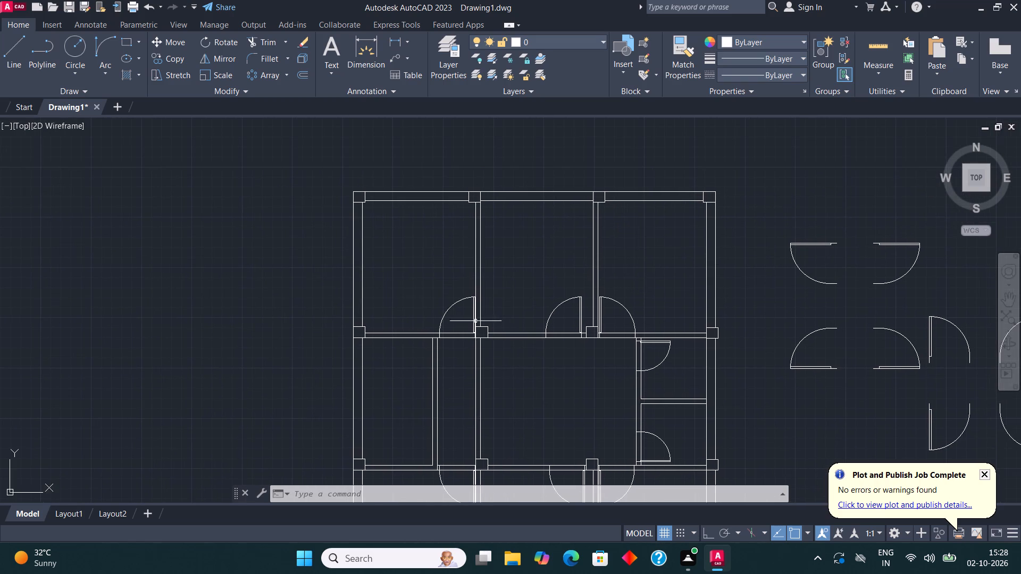
pyautogui.moveTo(481, 325); pyautogui.dragTo(607, 386, button='middle')
pyautogui.scroll(3, 540, 284)
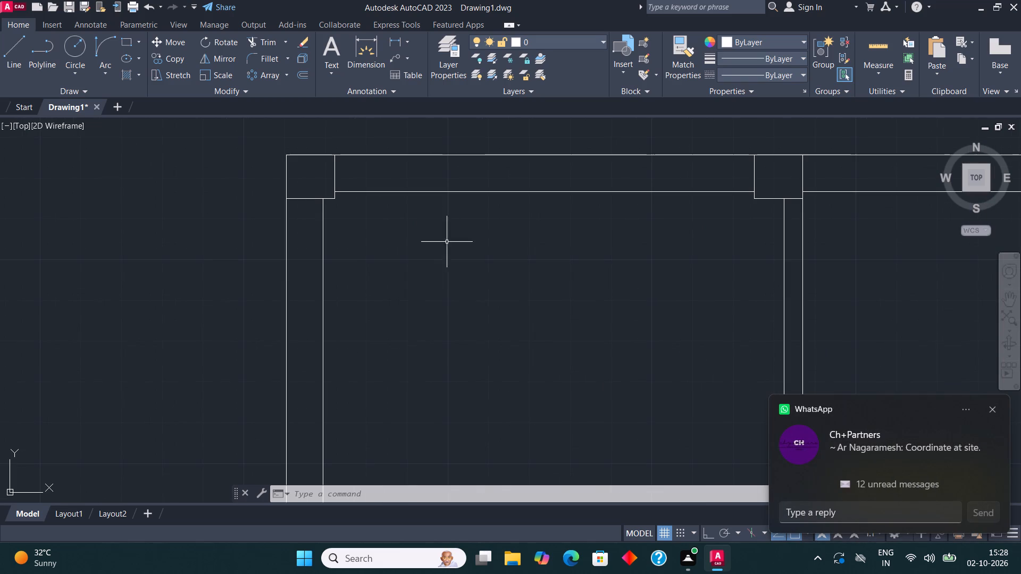
pyautogui.click(995, 411)
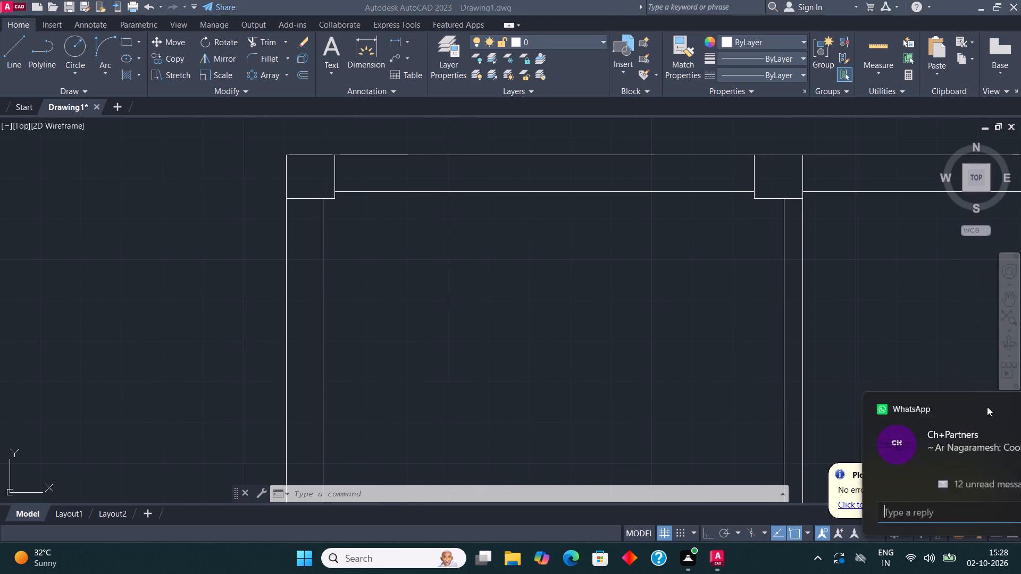
pyautogui.moveTo(765, 305); pyautogui.dragTo(733, 347, button='middle')
pyautogui.click(128, 43)
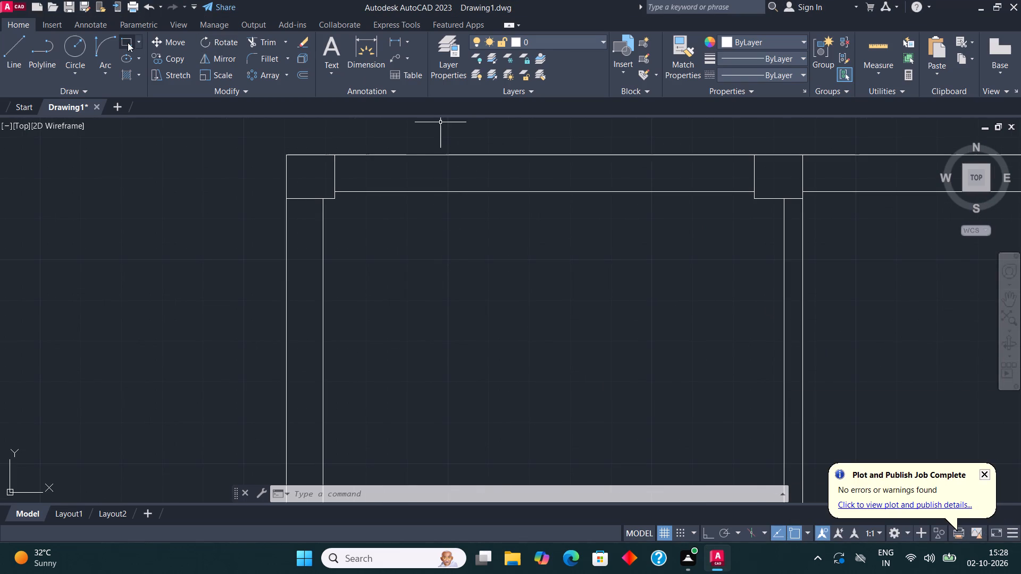
pyautogui.click(419, 251)
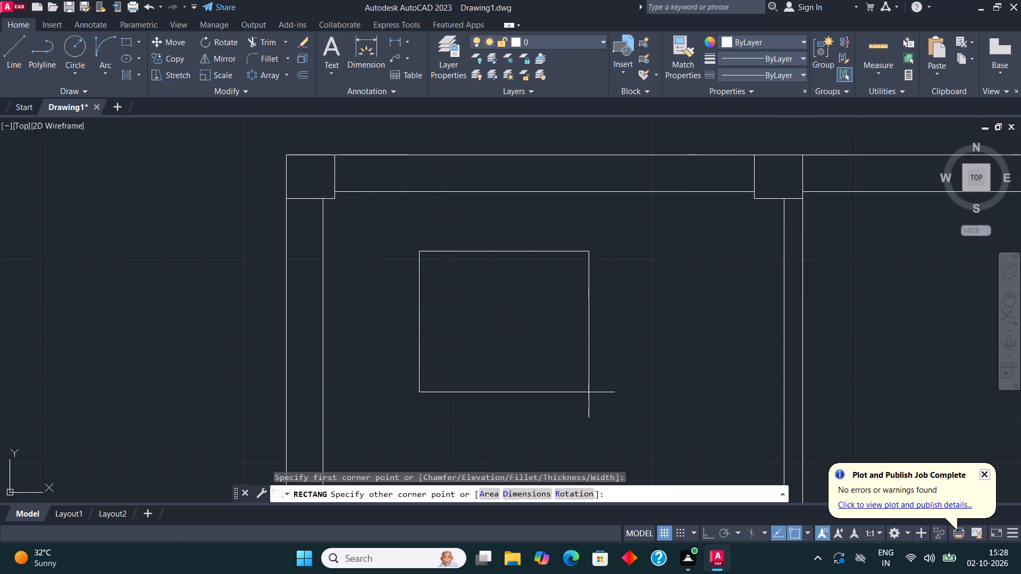
pyautogui.click(575, 442)
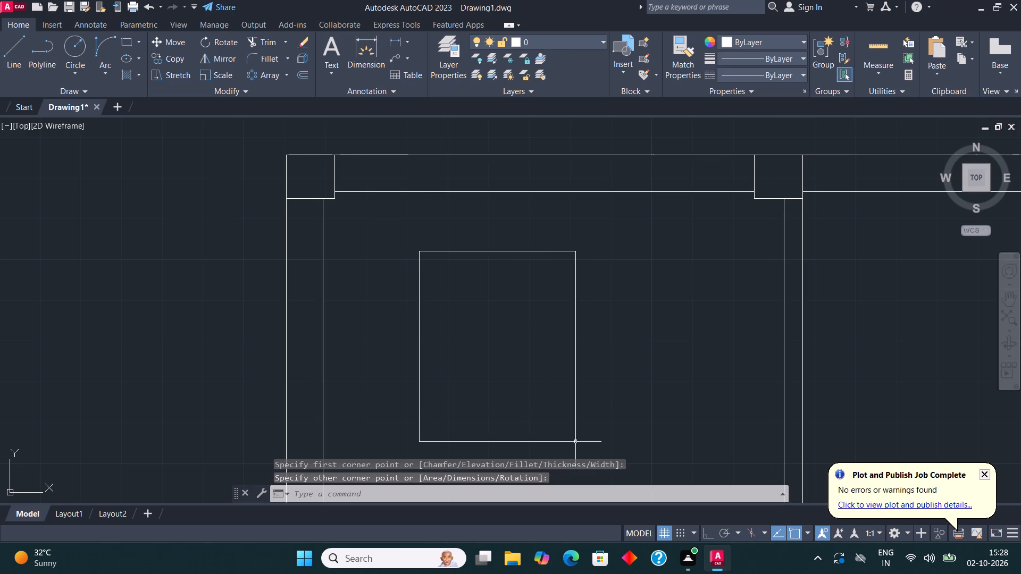
# Draw a small bedside table rectangle at the bed's upper-left corner and copy it to the bed's upper-right corner.
pyautogui.click(129, 39)
pyautogui.click(419, 252)
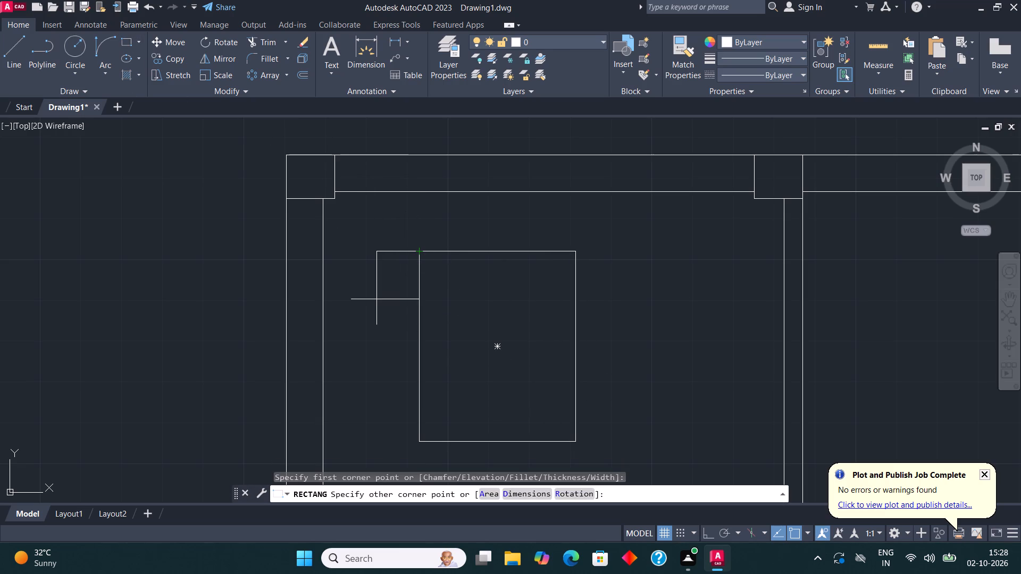
pyautogui.click(375, 299)
pyautogui.click(375, 285)
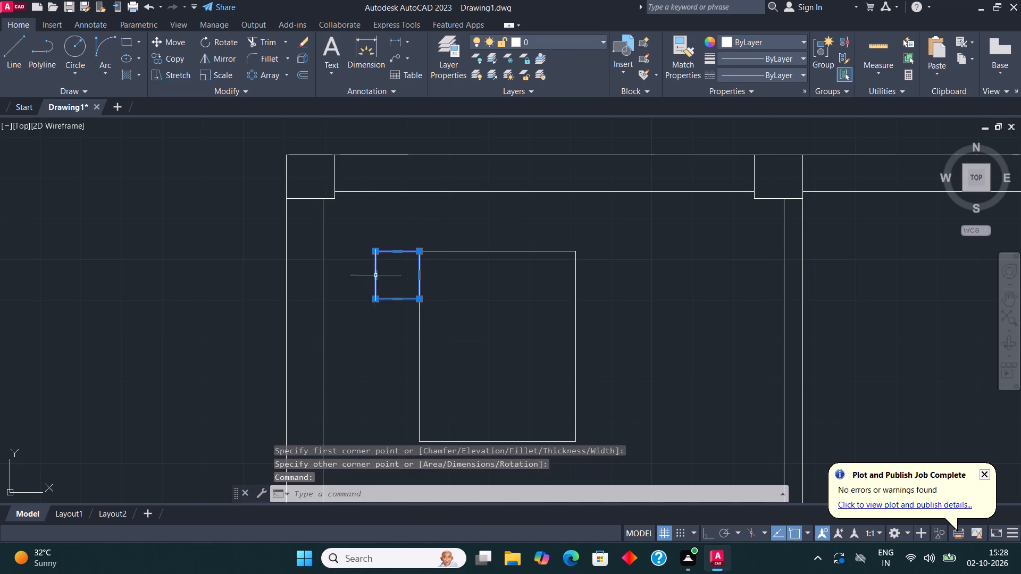
pyautogui.click(186, 59)
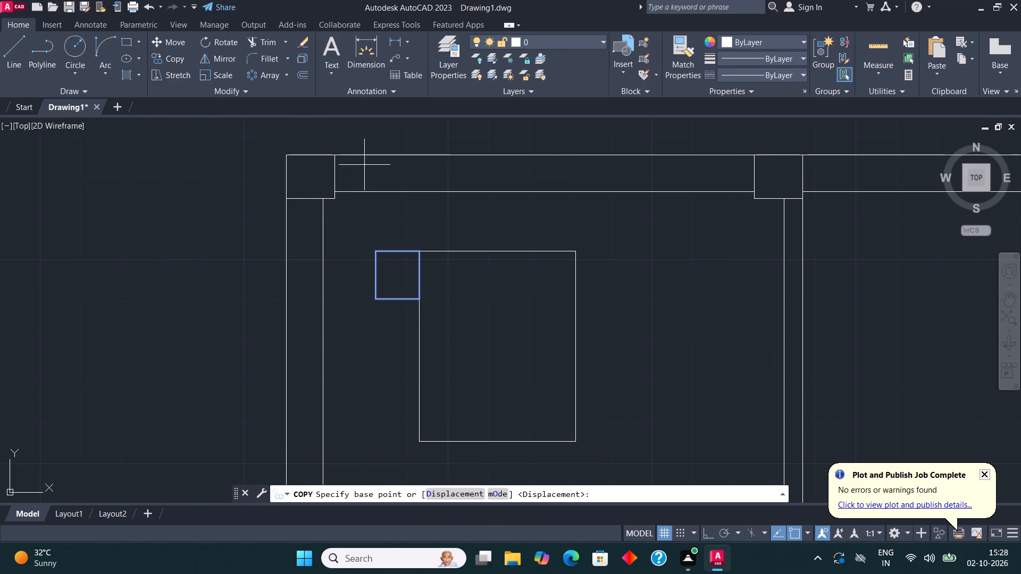
pyautogui.click(378, 249)
pyautogui.click(571, 245)
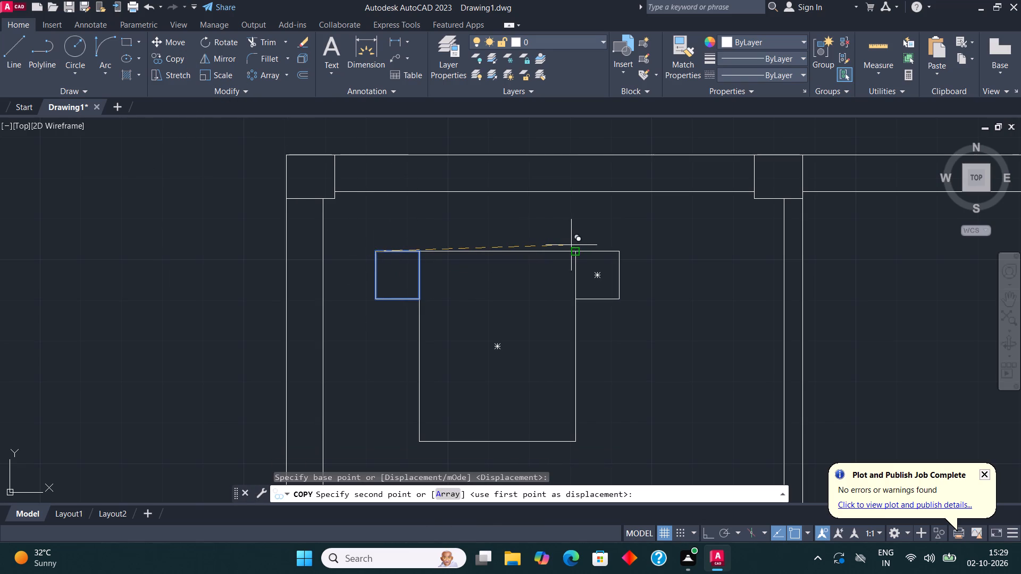
pyautogui.press('Escape')
# Draw a pillow rectangle inside the bed's head end on the left and copy it alongside as the right pillow.
pyautogui.click(123, 48)
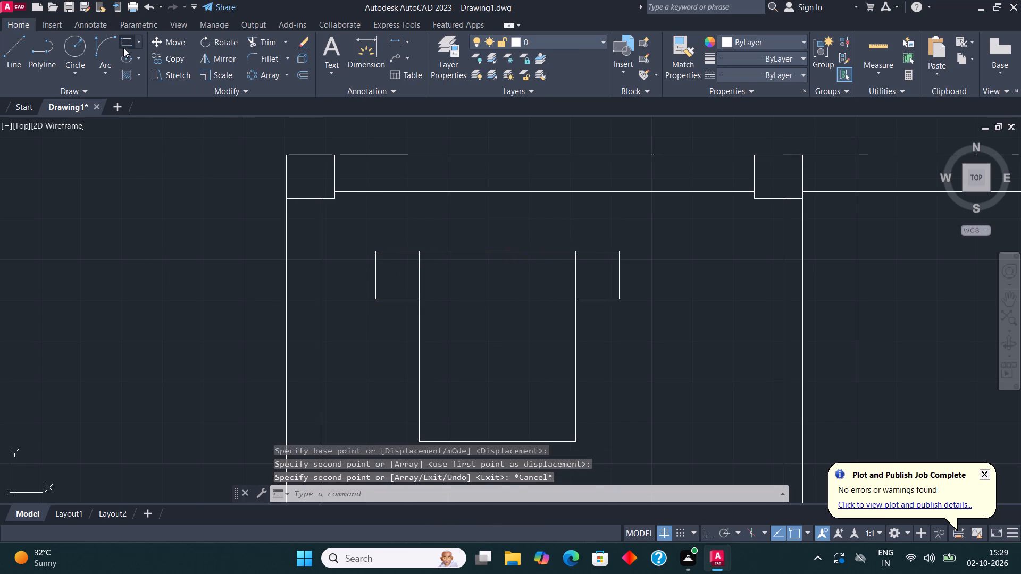
pyautogui.click(426, 263)
pyautogui.click(495, 298)
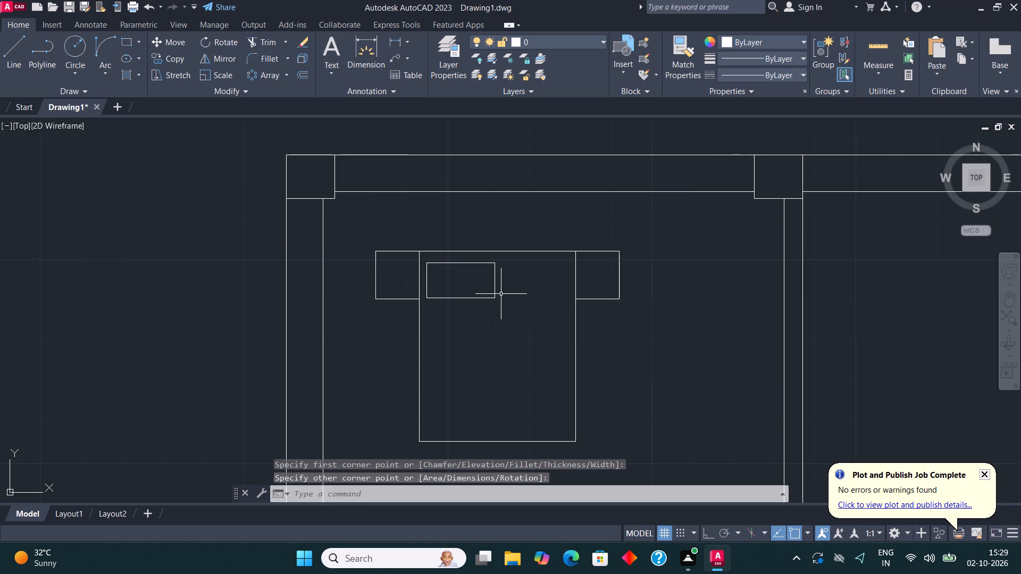
pyautogui.scroll(1, 501, 292)
pyautogui.click(490, 285)
pyautogui.click(479, 276)
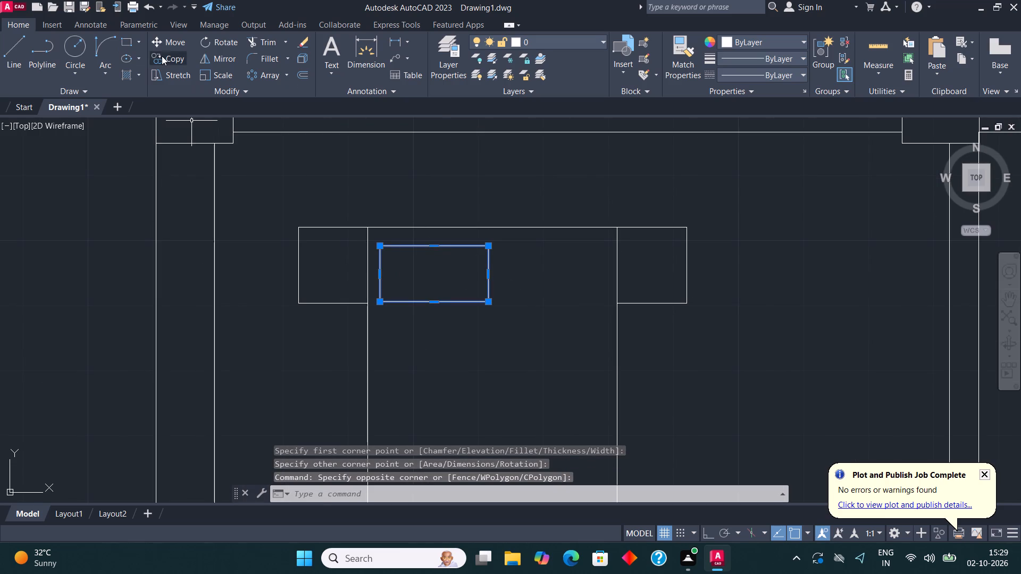
pyautogui.moveTo(163, 56); pyautogui.dragTo(168, 55)
pyautogui.click(430, 277)
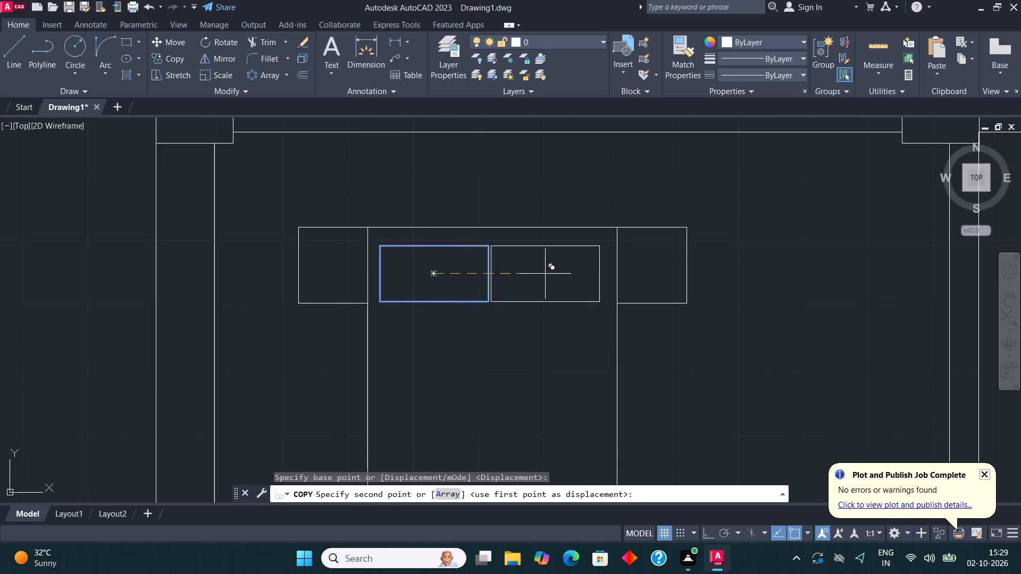
pyautogui.click(549, 274)
pyautogui.press('Escape')
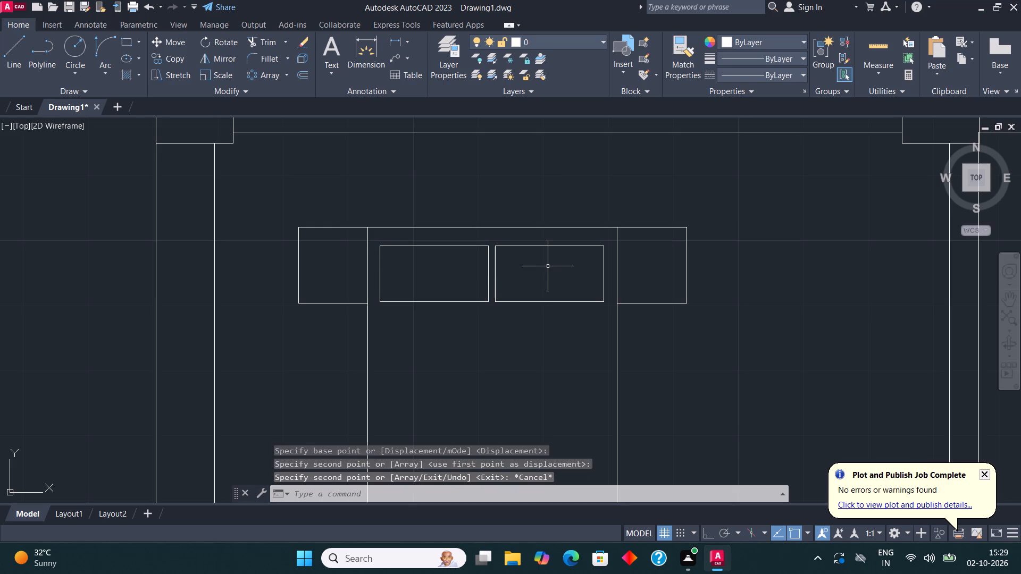
# Draw the blanket edge across the bed below the pillows with Ortho on, ending in a folded triangular corner at the bed's right edge.
pyautogui.moveTo(548, 267); pyautogui.dragTo(551, 233, button='middle')
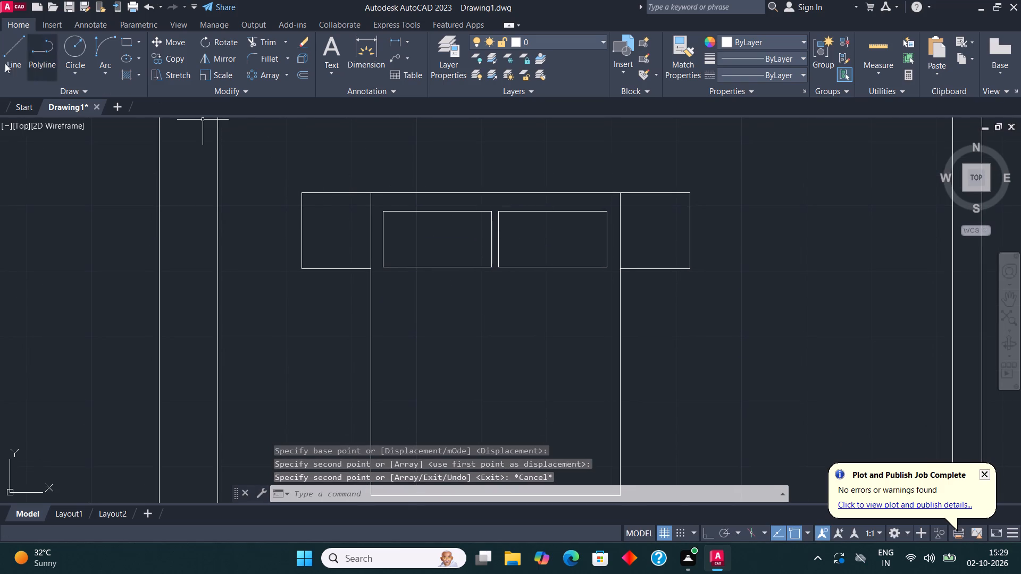
pyautogui.click(12, 48)
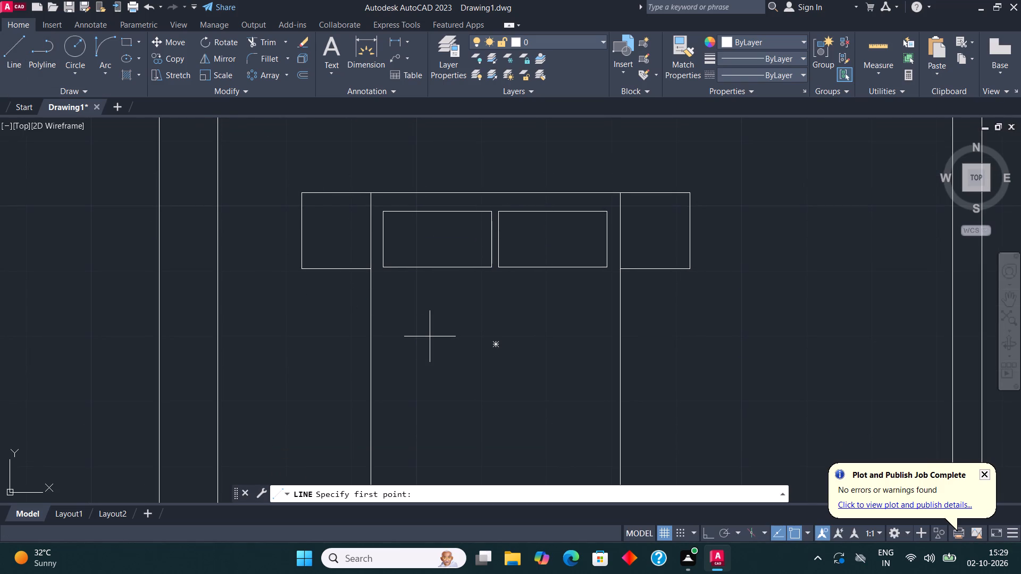
pyautogui.click(371, 311)
pyautogui.click(573, 309)
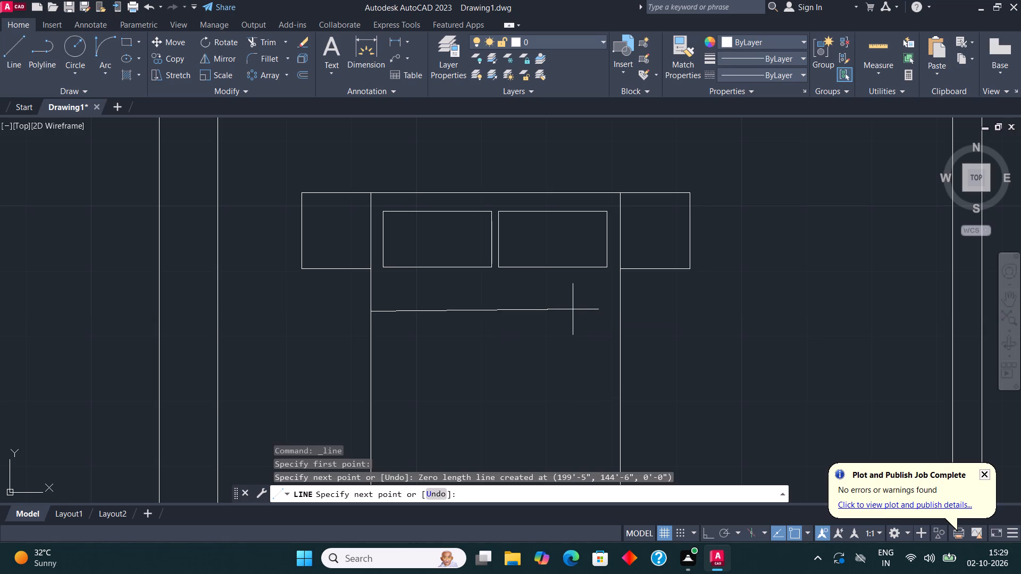
pyautogui.press('F8')
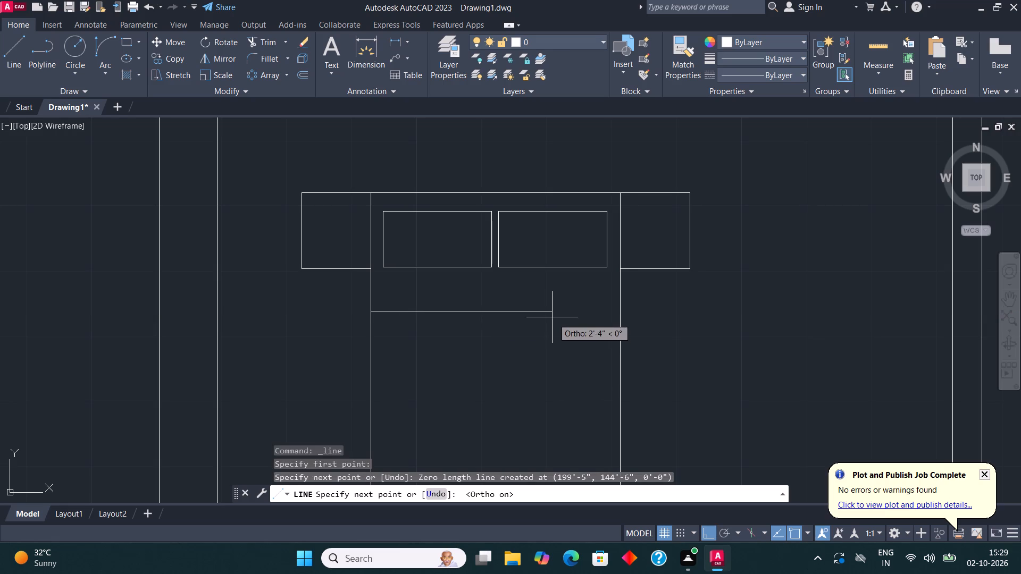
pyautogui.click(570, 314)
pyautogui.click(573, 357)
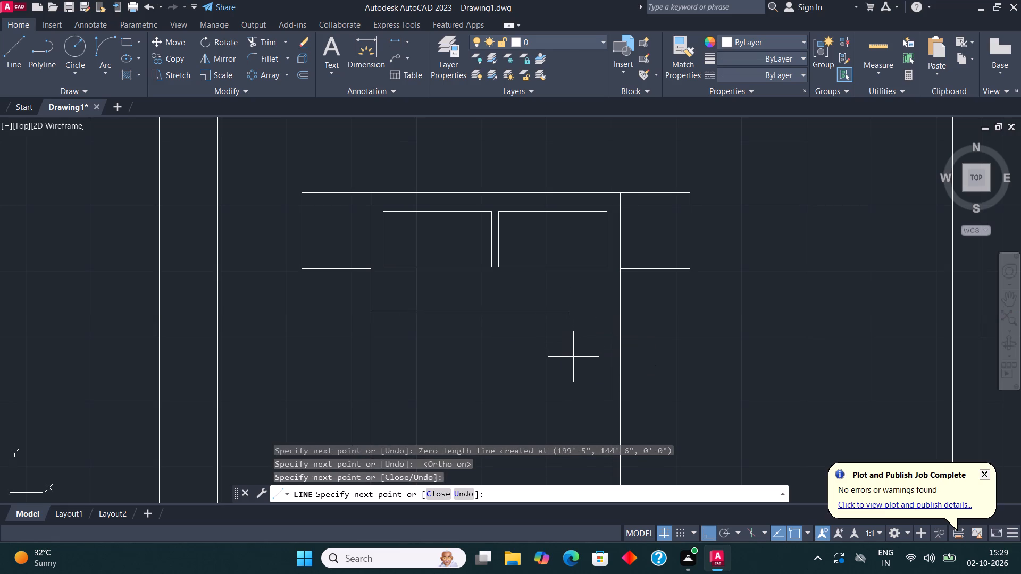
pyautogui.click(622, 357)
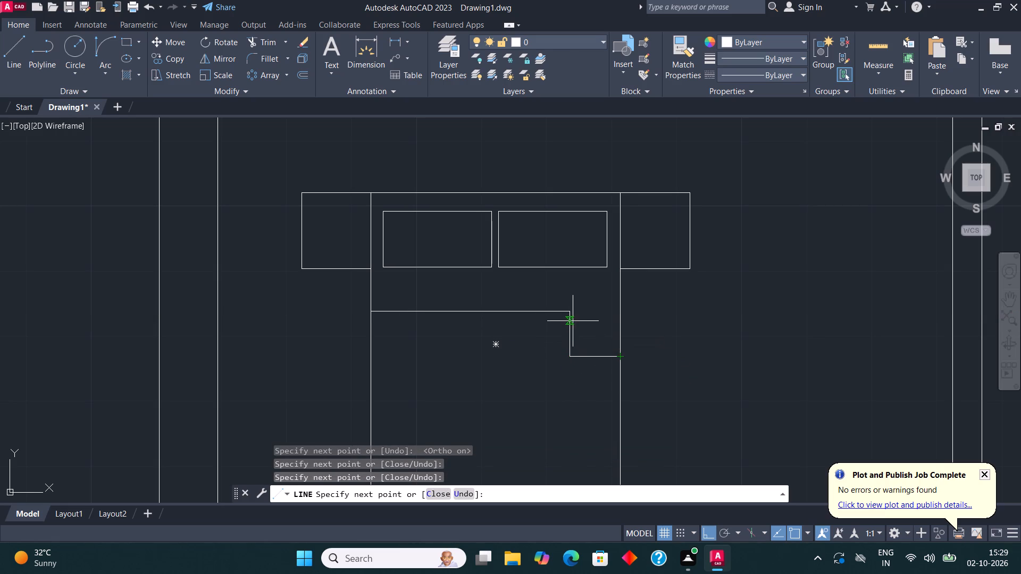
pyautogui.click(569, 314)
pyautogui.scroll(-2, 598, 294)
pyautogui.press('Escape')
pyautogui.moveTo(651, 335); pyautogui.dragTo(583, 343, button='middle')
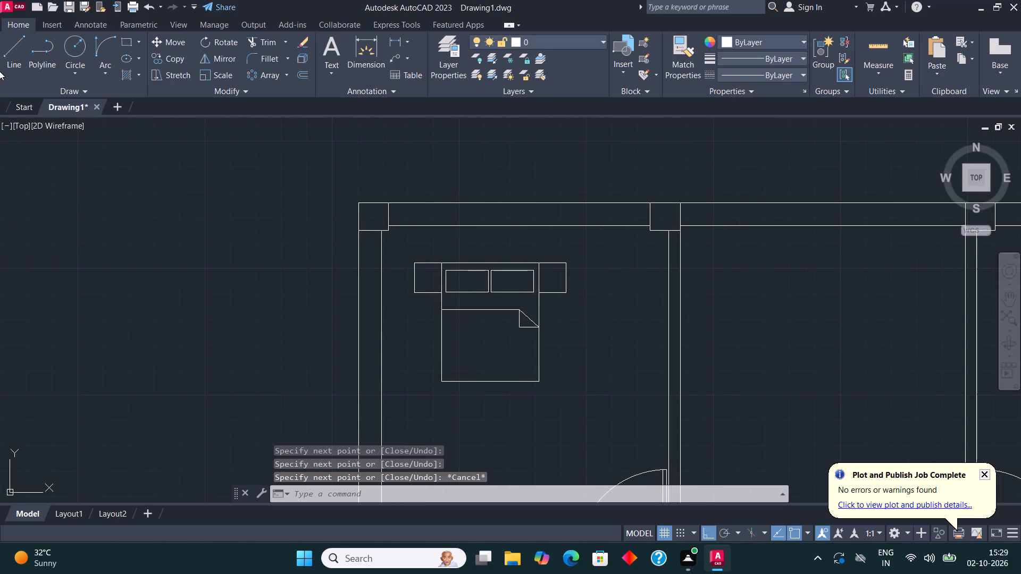
# Draw a vertical stripe line on the bed from the left pillow's bottom edge down to the foot of the bed.
pyautogui.click(0, 69)
pyautogui.click(8, 66)
pyautogui.moveTo(532, 338); pyautogui.dragTo(521, 364, button='middle')
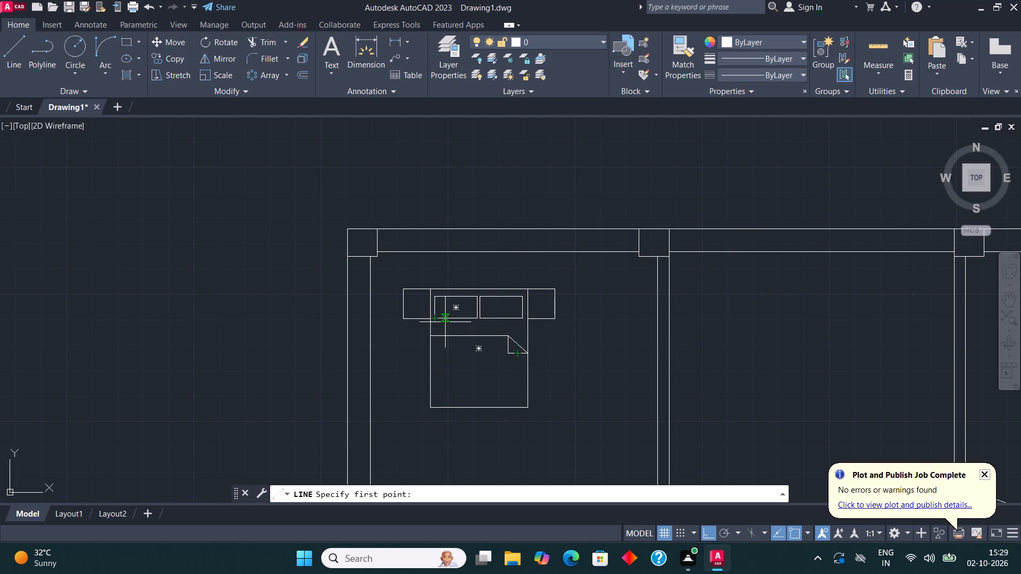
pyautogui.click(445, 322)
pyautogui.click(447, 409)
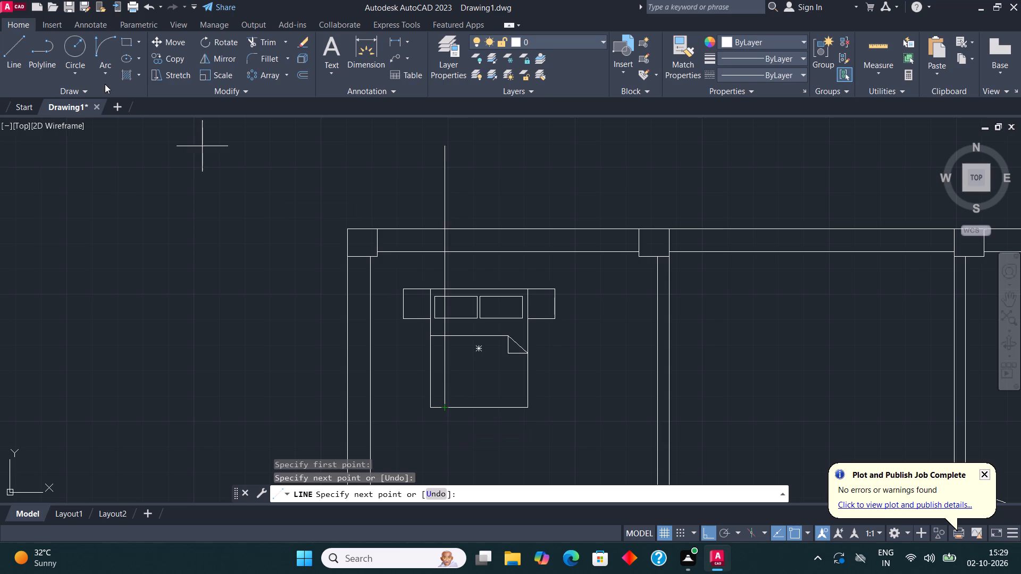
pyautogui.press('Escape')
# Copy the vertical stripe line twice to its right along the foot of the bed, making three closely spaced stripes.
pyautogui.click(445, 353)
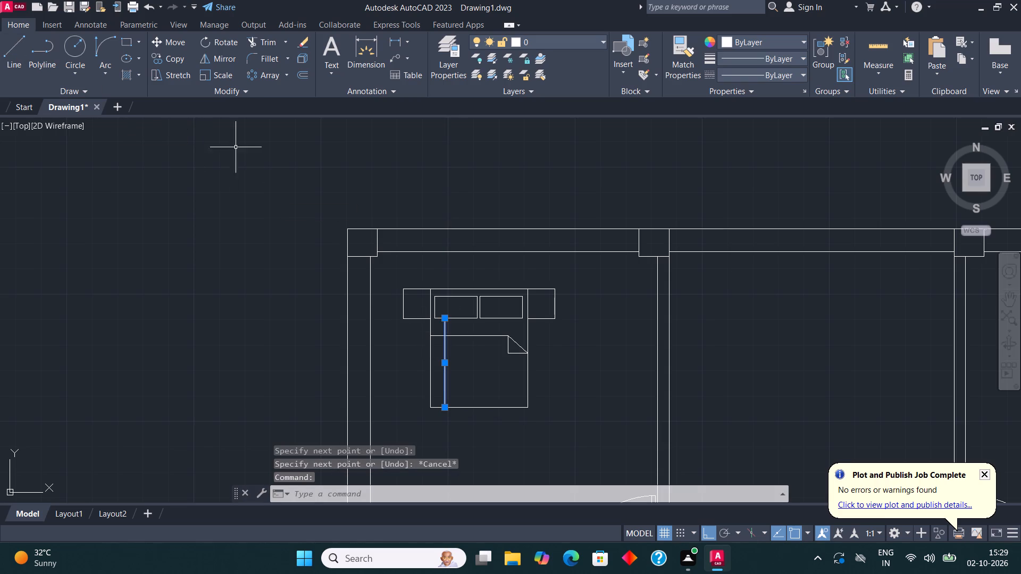
pyautogui.click(176, 56)
pyautogui.scroll(3, 427, 435)
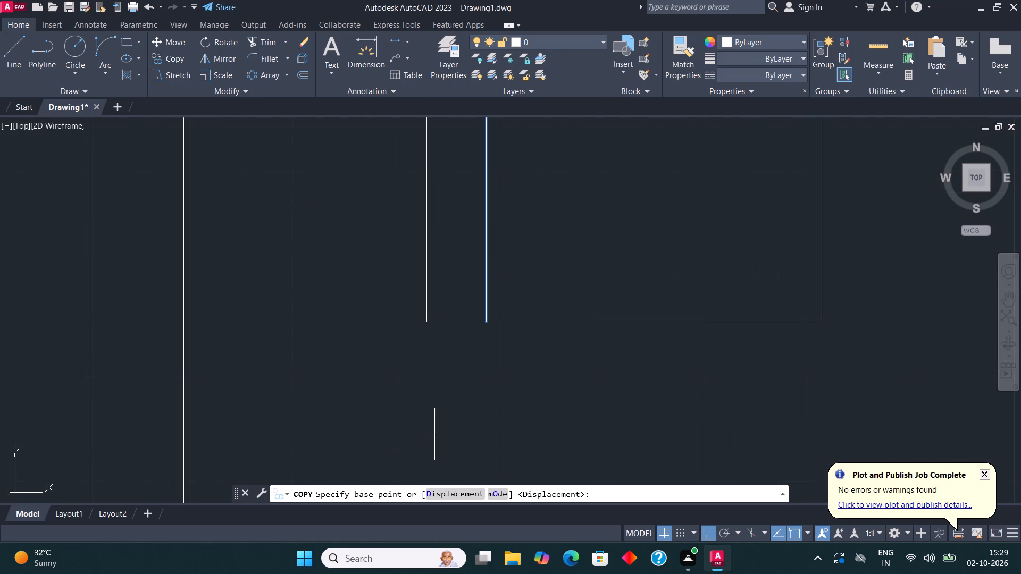
pyautogui.click(488, 323)
pyautogui.click(504, 322)
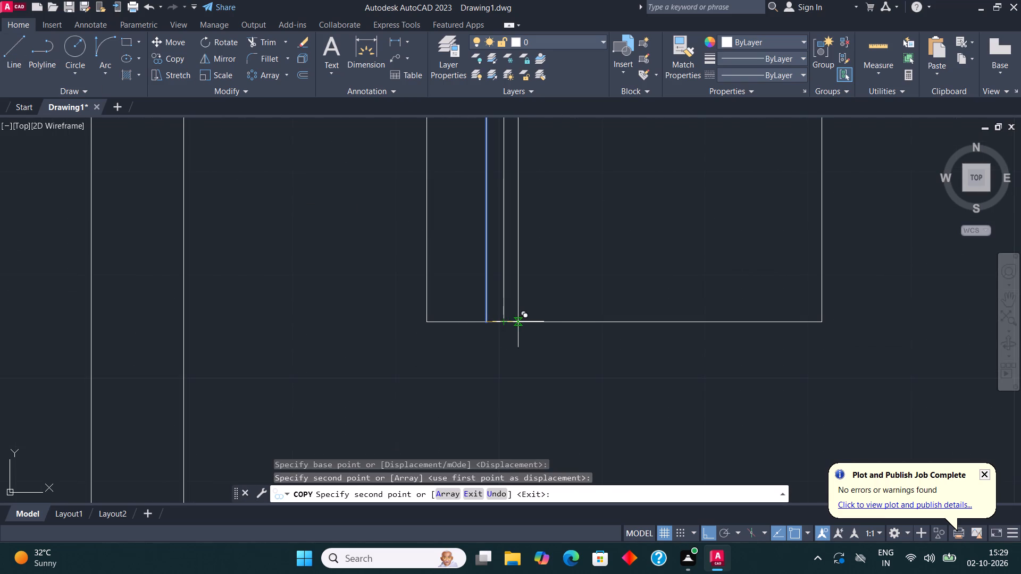
pyautogui.click(527, 322)
pyautogui.moveTo(513, 333); pyautogui.dragTo(514, 459, button='middle')
pyautogui.press('Escape')
# Move the rightmost stripe line slightly left along the bed's foot edge to even out the spacing of the three stripes.
pyautogui.scroll(-2, 500, 404)
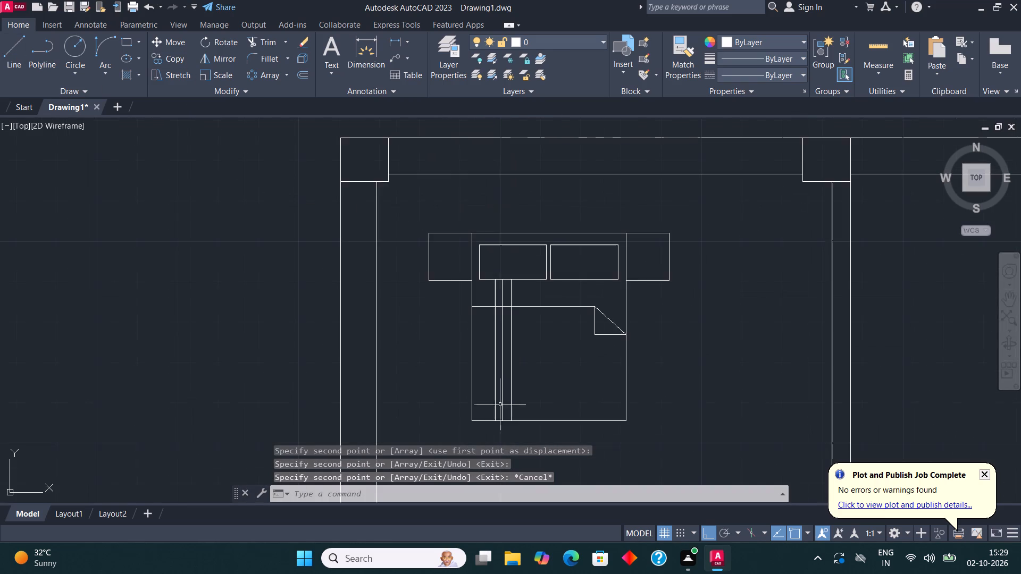
pyautogui.scroll(2, 504, 394)
pyautogui.scroll(1, 525, 354)
pyautogui.scroll(-2, 527, 347)
pyautogui.scroll(2, 517, 404)
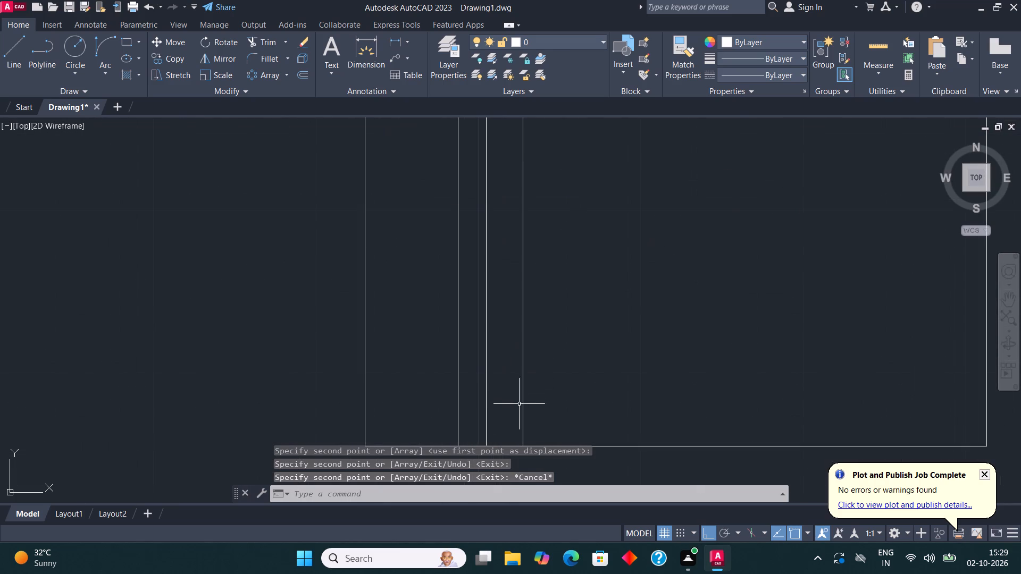
pyautogui.click(524, 396)
pyautogui.scroll(-1, 531, 367)
pyautogui.scroll(2, 528, 409)
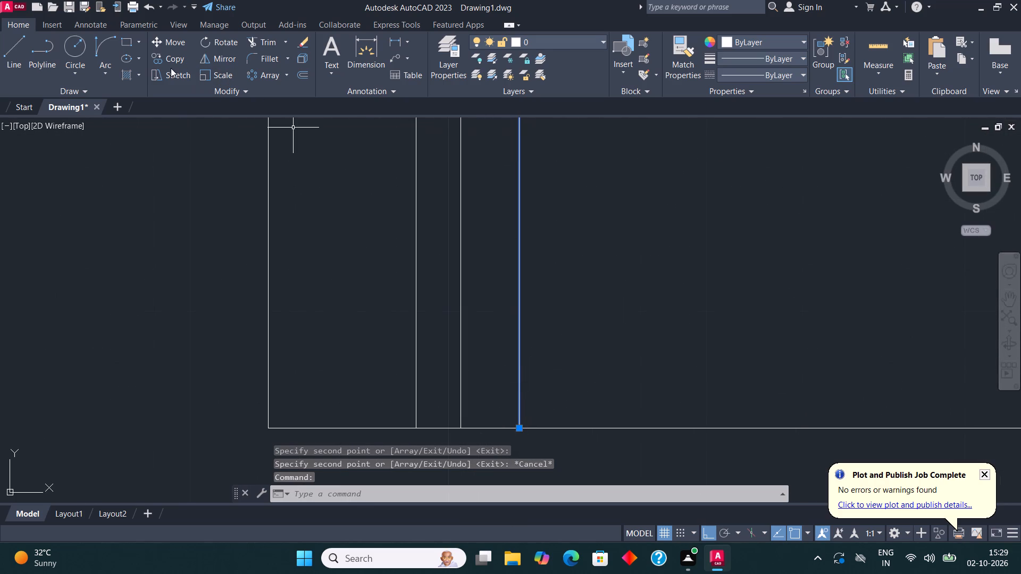
pyautogui.click(172, 44)
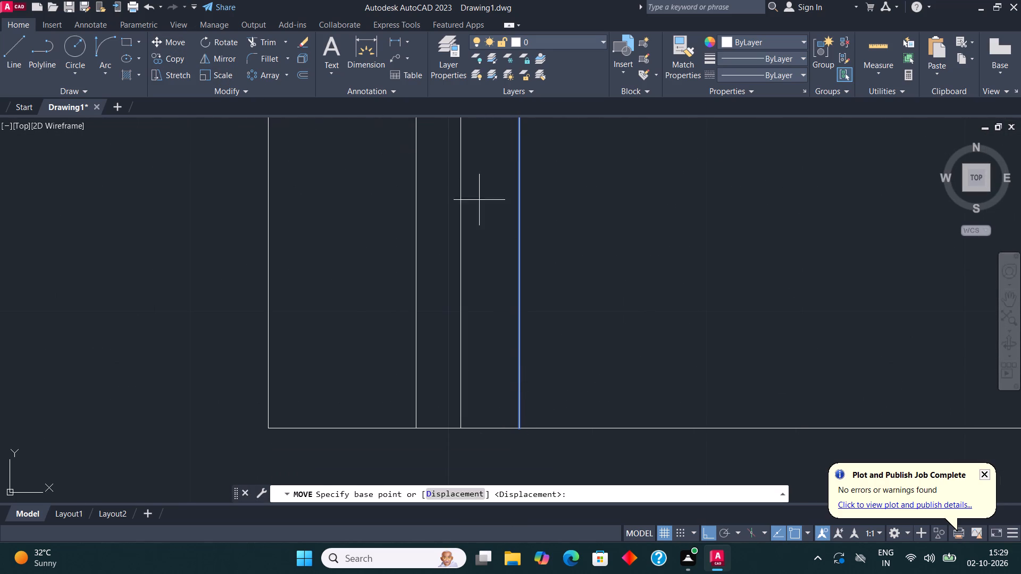
pyautogui.click(520, 427)
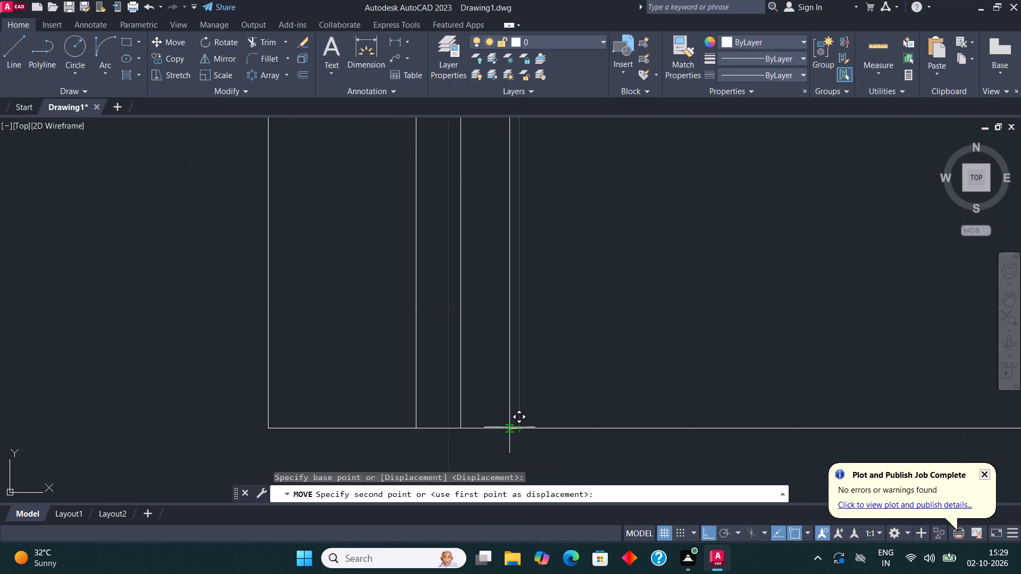
pyautogui.click(506, 427)
pyautogui.scroll(-3, 384, 410)
pyautogui.press('Escape')
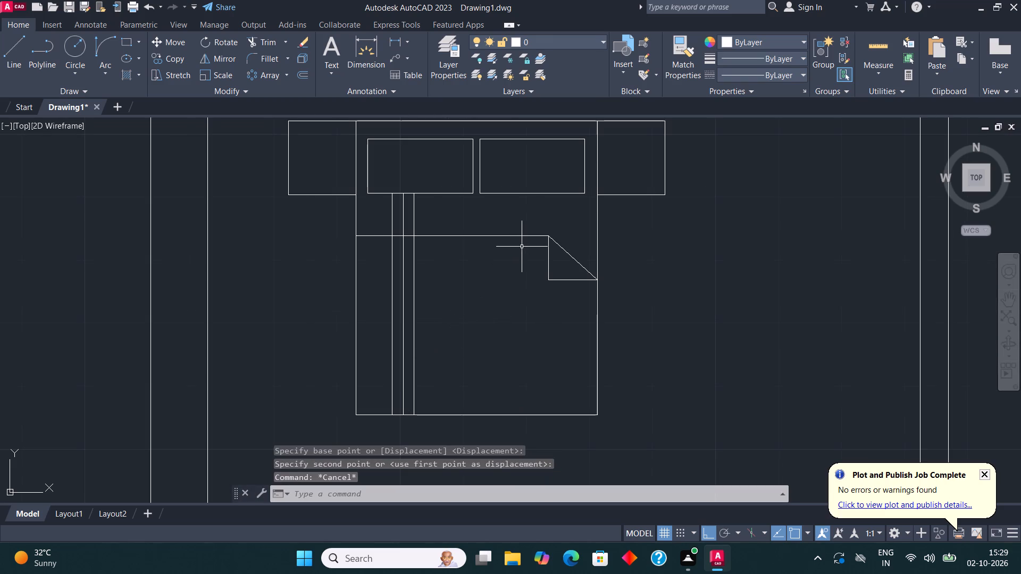
# Draw a headboard outline about 5' wide above the bed, spanning the outer top corners of the two bedside tables.
pyautogui.moveTo(525, 252); pyautogui.dragTo(542, 330, button='middle')
pyautogui.scroll(-2, 475, 265)
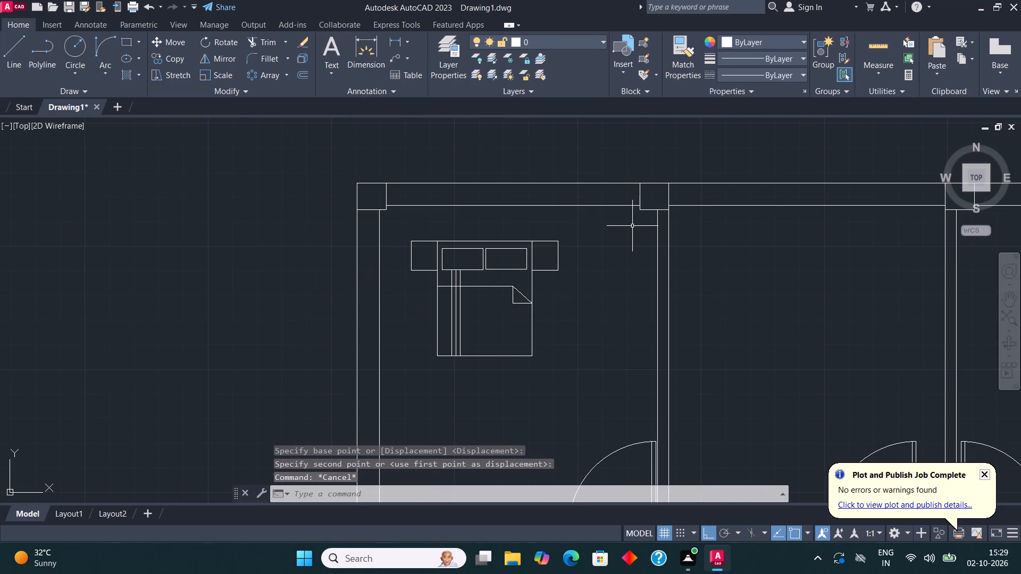
pyautogui.moveTo(555, 283); pyautogui.dragTo(565, 354, button='middle')
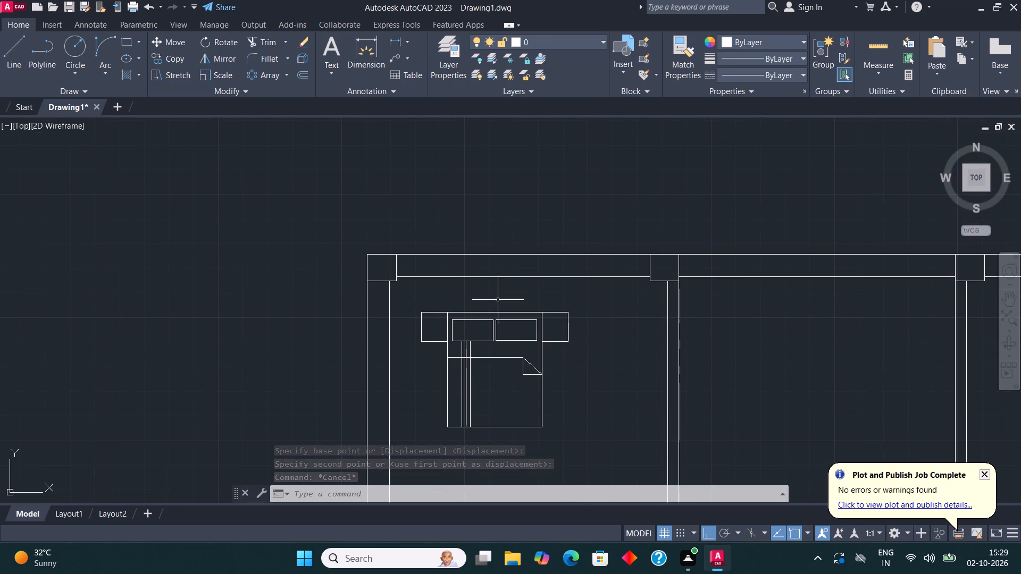
pyautogui.scroll(1, 441, 298)
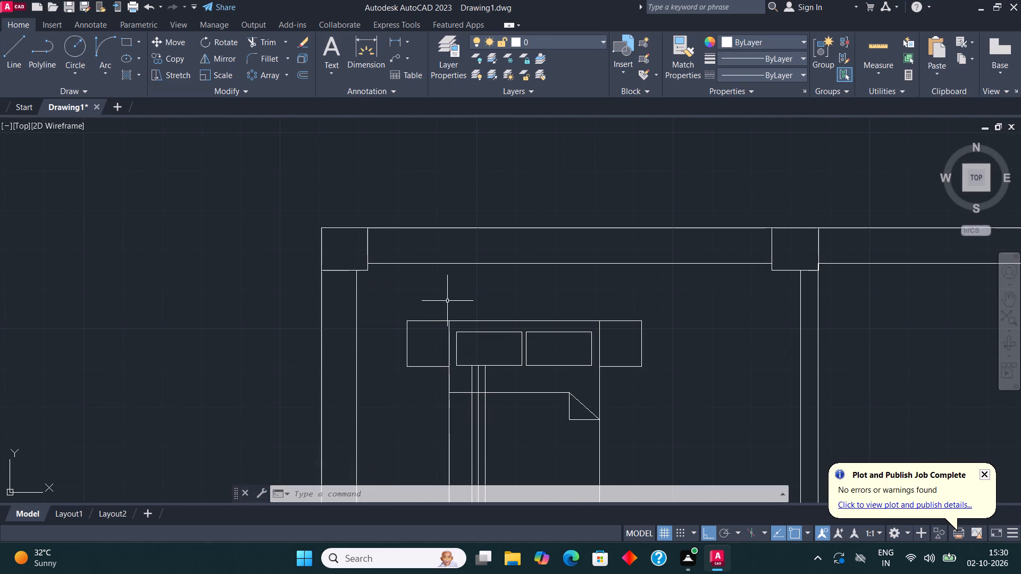
pyautogui.scroll(1, 434, 288)
pyautogui.click(21, 52)
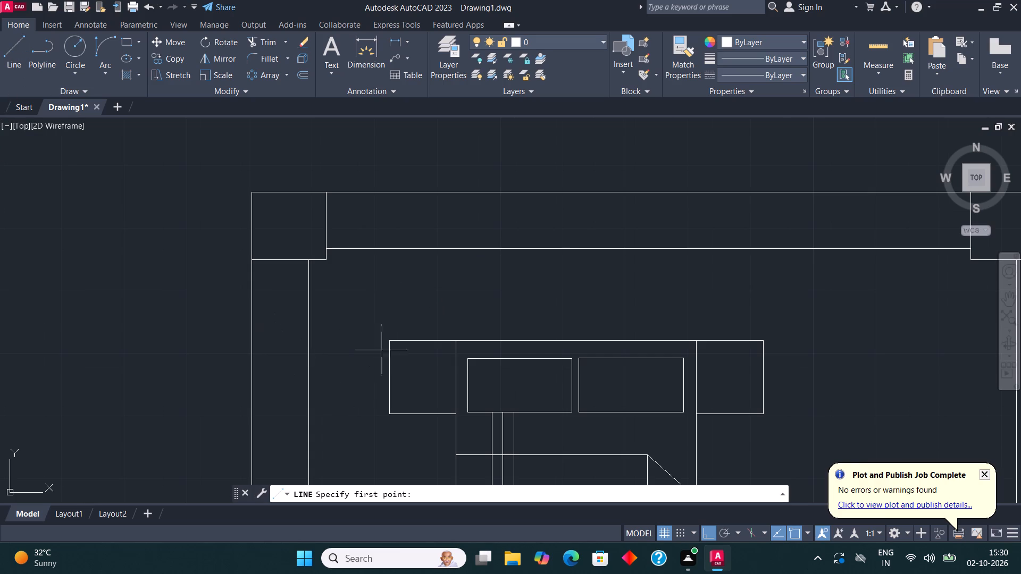
pyautogui.click(389, 343)
pyautogui.click(387, 292)
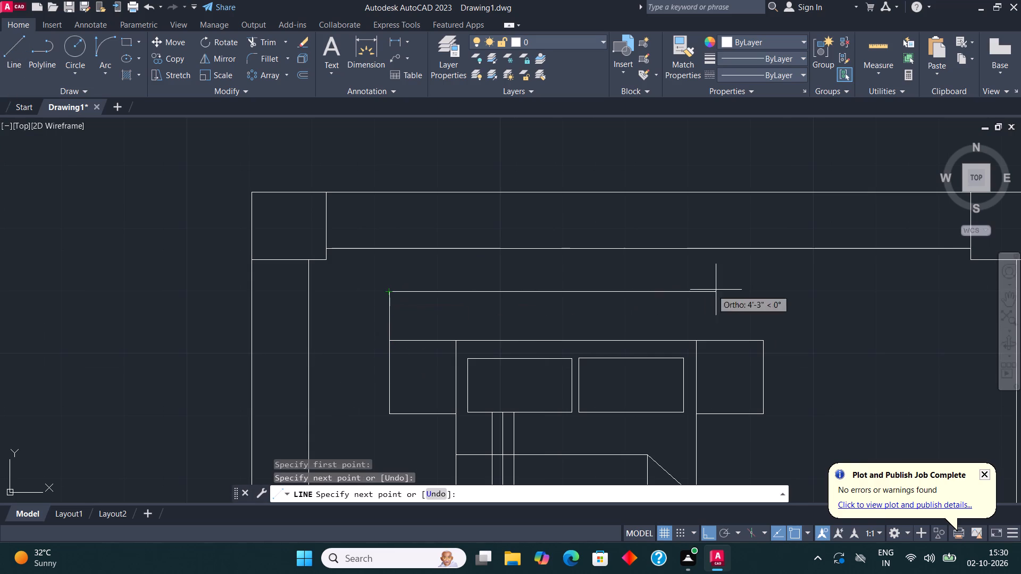
pyautogui.click(761, 298)
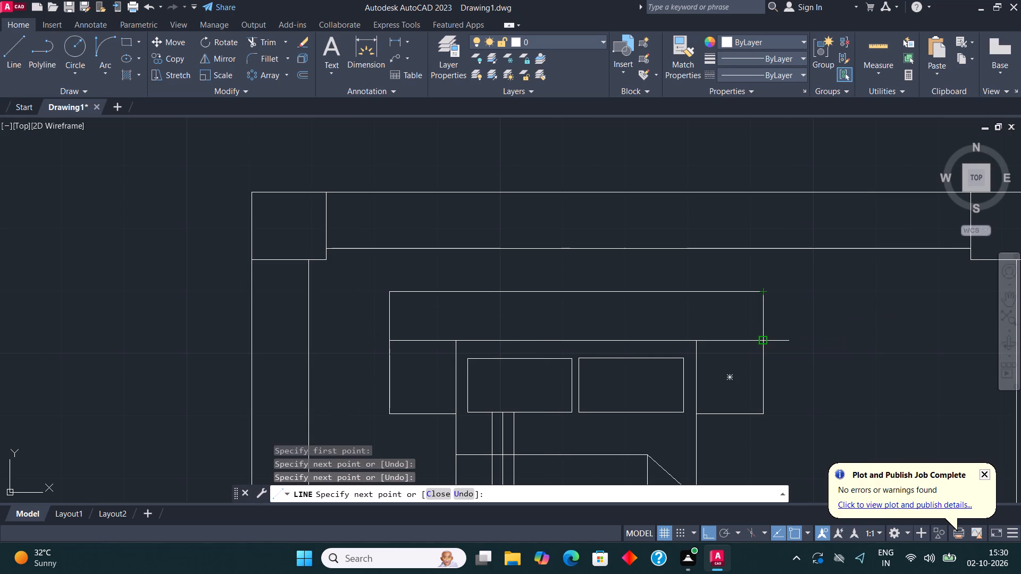
pyautogui.click(762, 342)
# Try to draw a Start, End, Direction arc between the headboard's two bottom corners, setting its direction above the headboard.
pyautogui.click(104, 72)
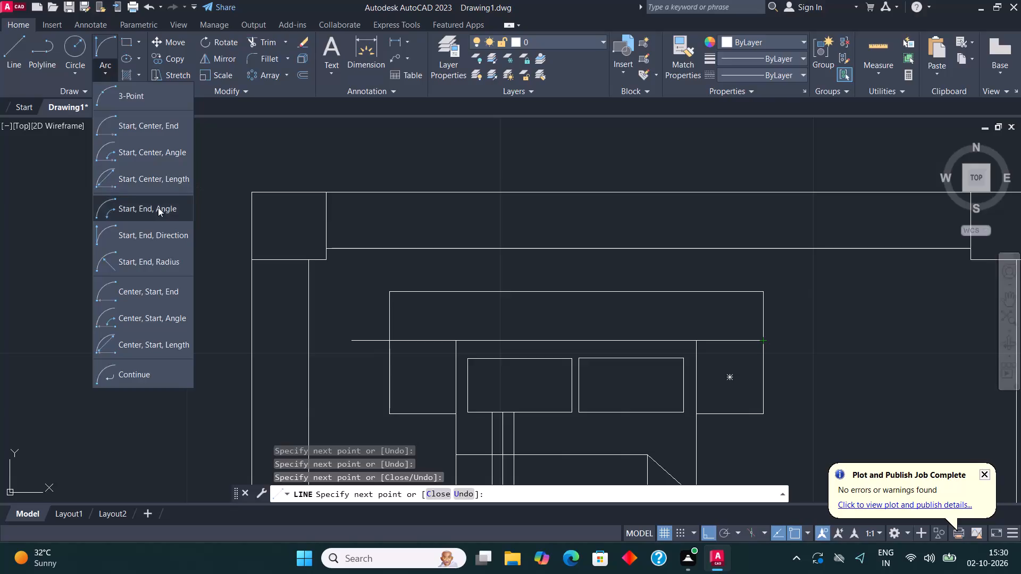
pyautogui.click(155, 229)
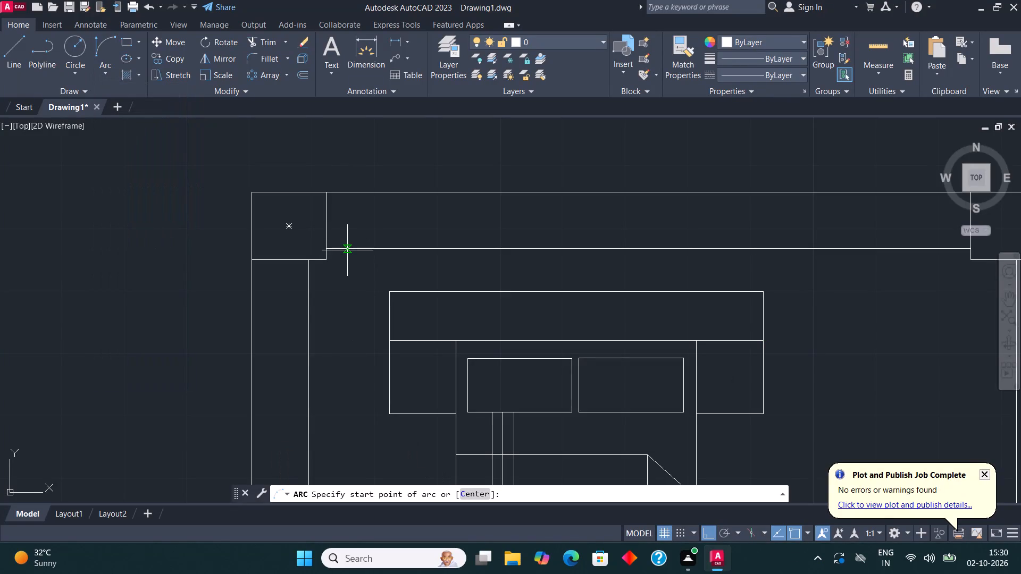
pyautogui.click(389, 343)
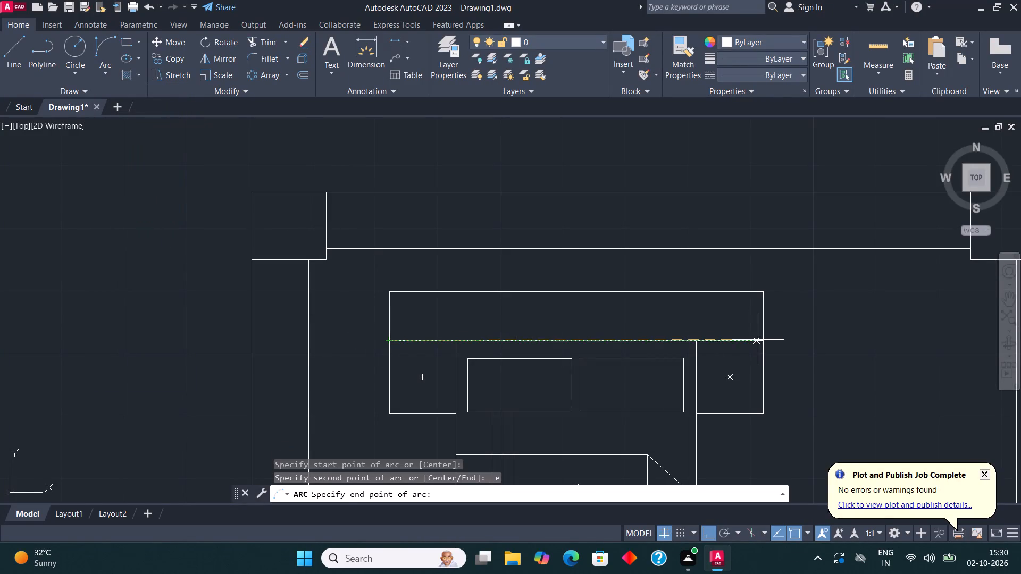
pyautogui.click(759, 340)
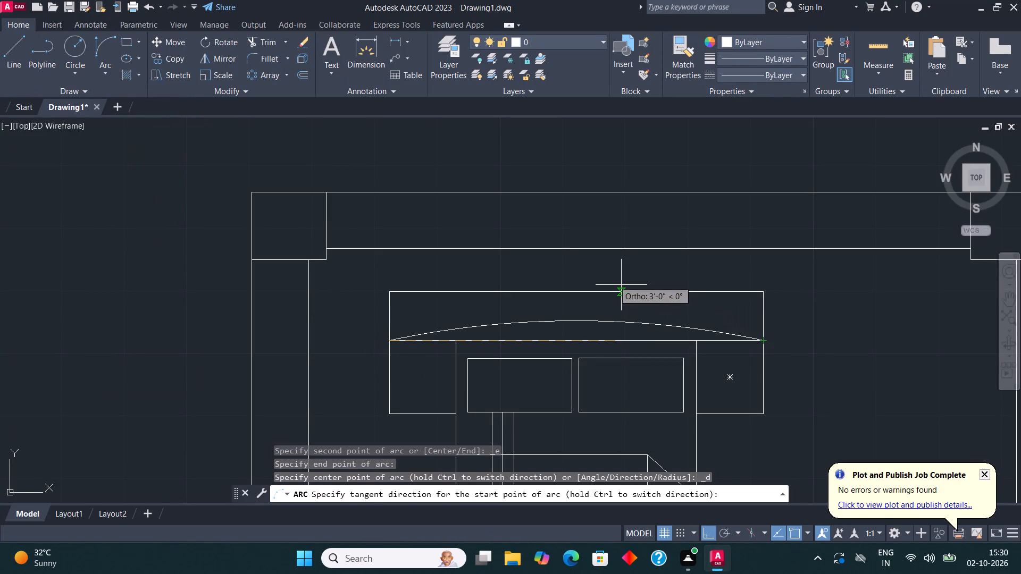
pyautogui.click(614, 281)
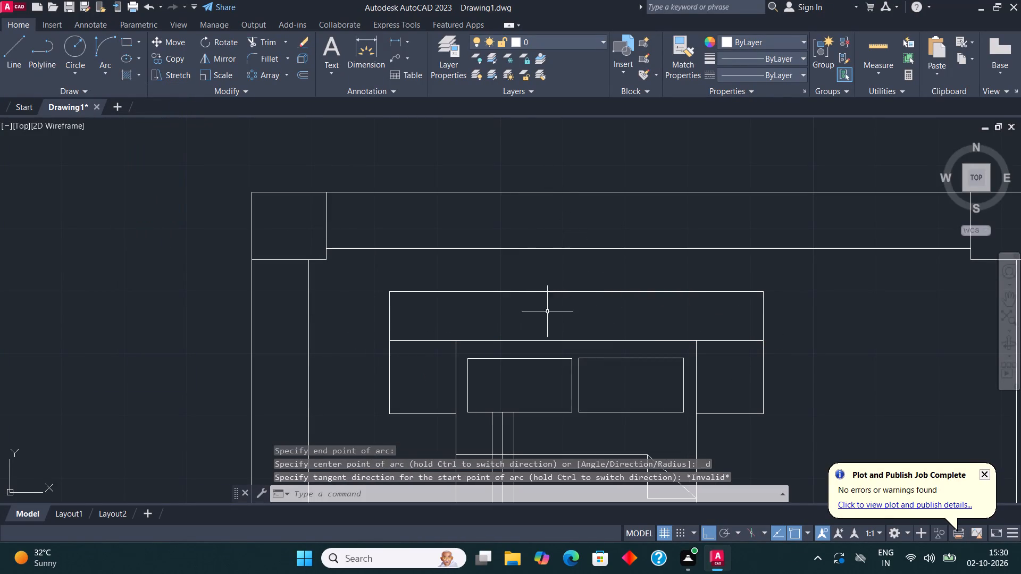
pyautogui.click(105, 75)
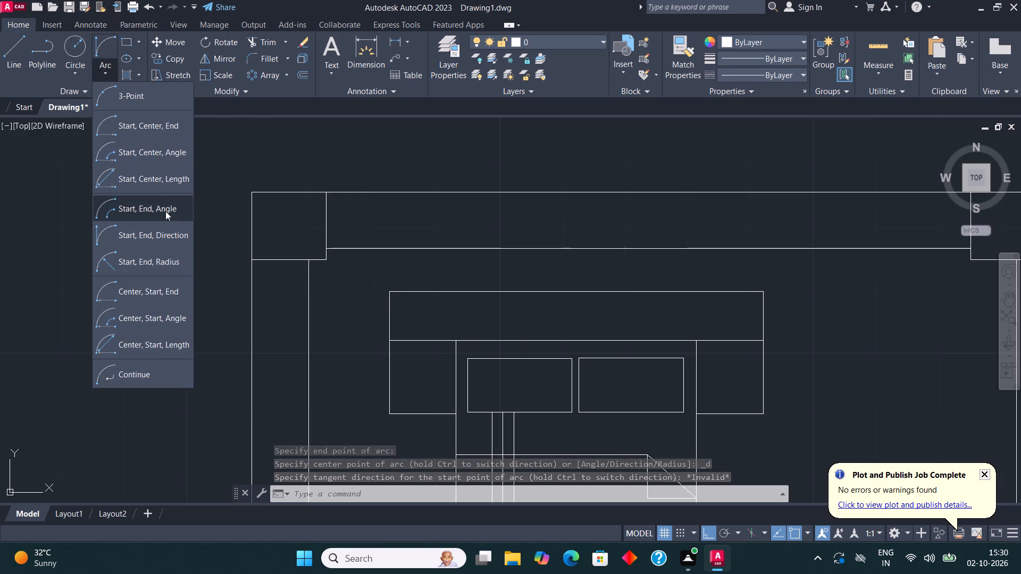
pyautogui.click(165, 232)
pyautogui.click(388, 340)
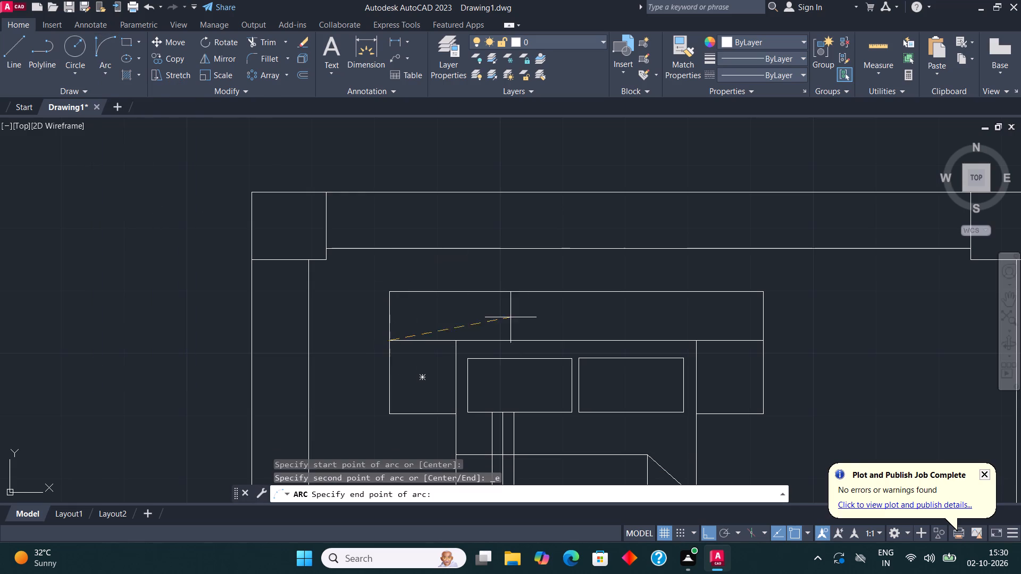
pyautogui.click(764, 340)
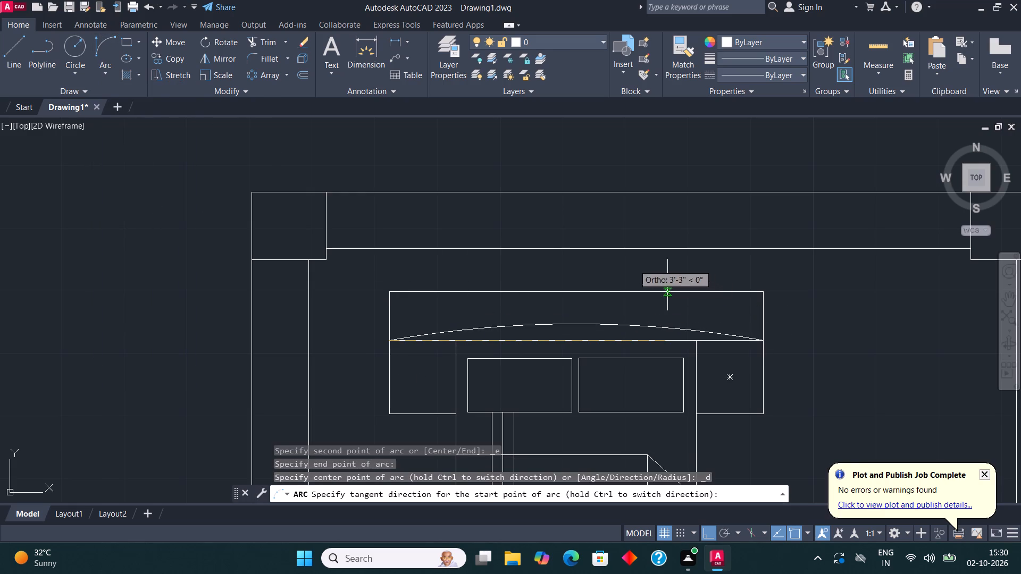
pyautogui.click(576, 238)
# Draw a Start, End, Direction arc between the headboard's bottom corners, with a vertical start tangent bulging it upward into a semicircle.
pyautogui.scroll(-2, 567, 217)
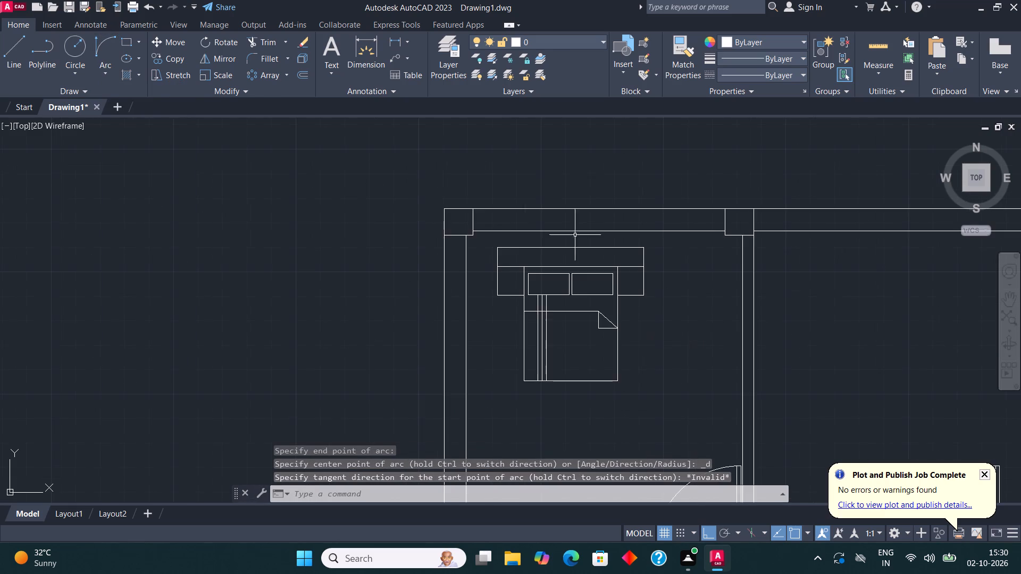
pyautogui.scroll(3, 583, 261)
pyautogui.click(106, 68)
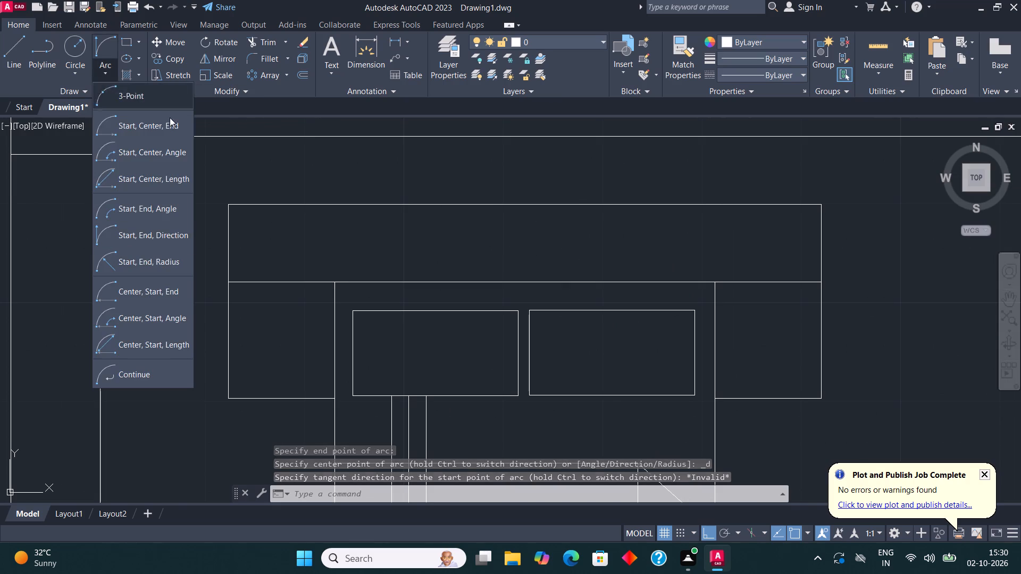
pyautogui.click(164, 239)
pyautogui.click(230, 285)
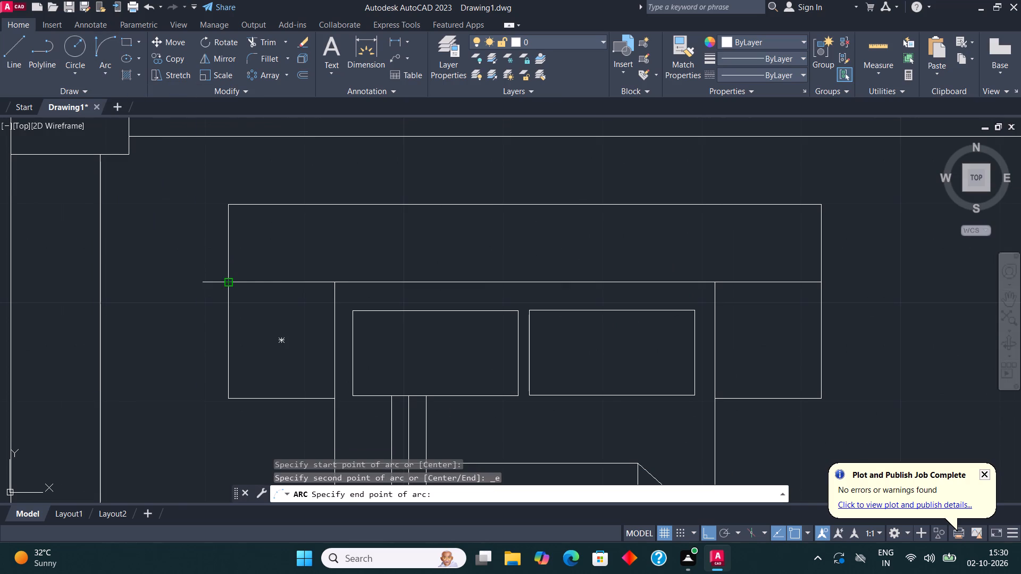
pyautogui.click(818, 281)
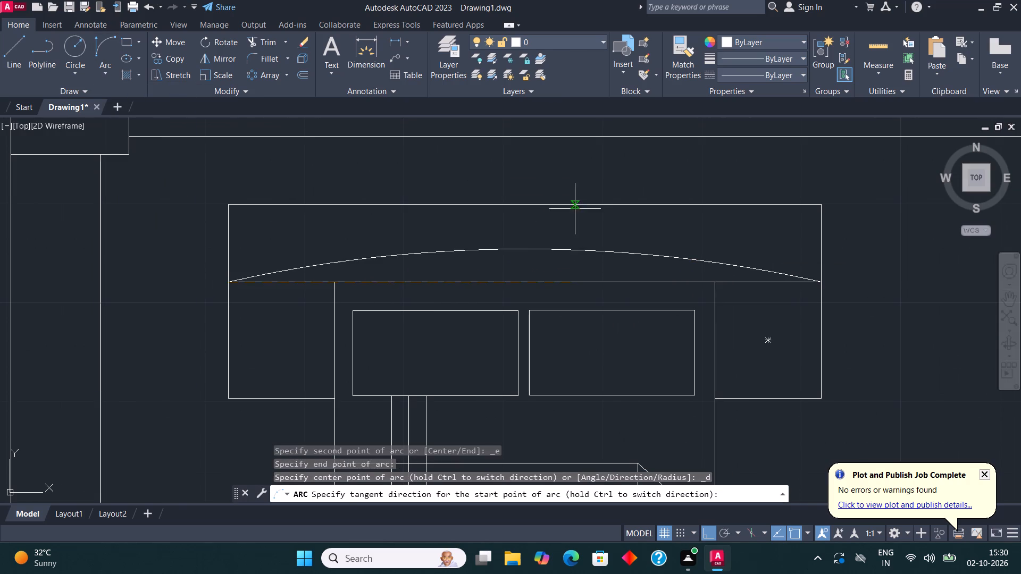
pyautogui.click(215, 153)
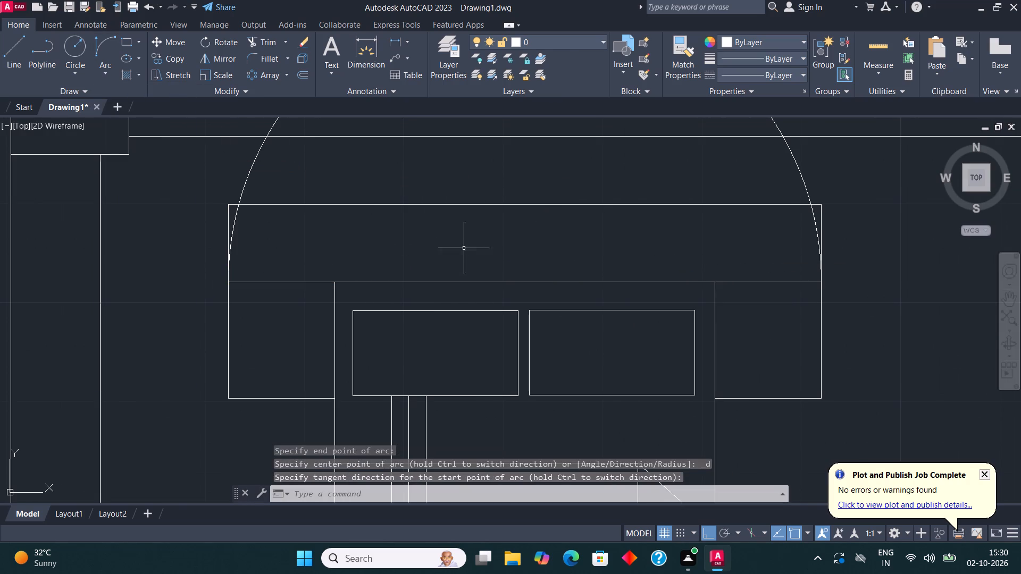
# Stretch the arc's midpoint down so the curve peaks just below the headboard's top edge.
pyautogui.moveTo(465, 266); pyautogui.dragTo(465, 354, button='middle')
pyautogui.scroll(-1, 475, 319)
pyautogui.click(499, 165)
pyautogui.click(508, 165)
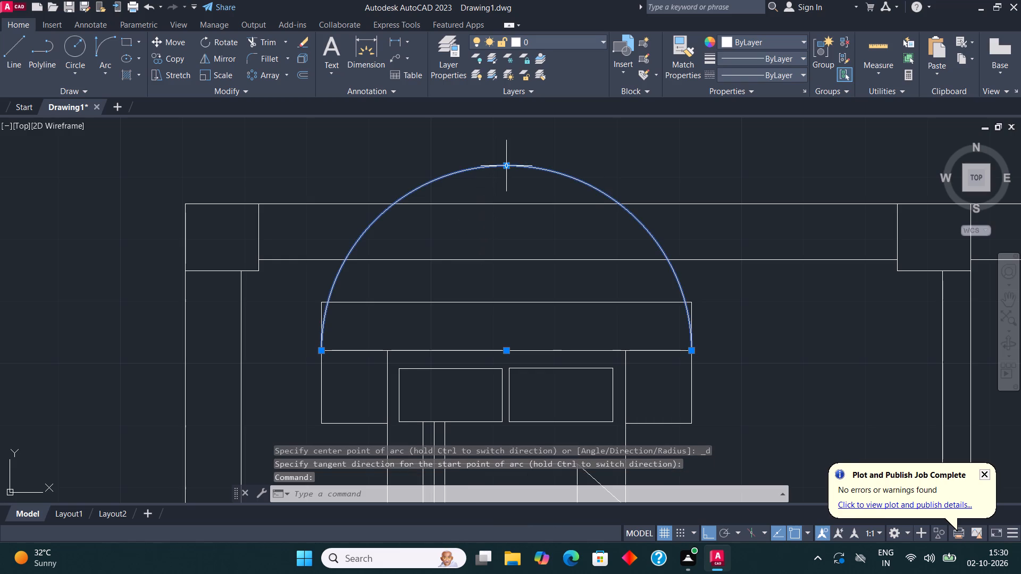
pyautogui.scroll(2, 488, 316)
pyautogui.click(486, 307)
pyautogui.scroll(-1, 493, 277)
pyautogui.press('Escape')
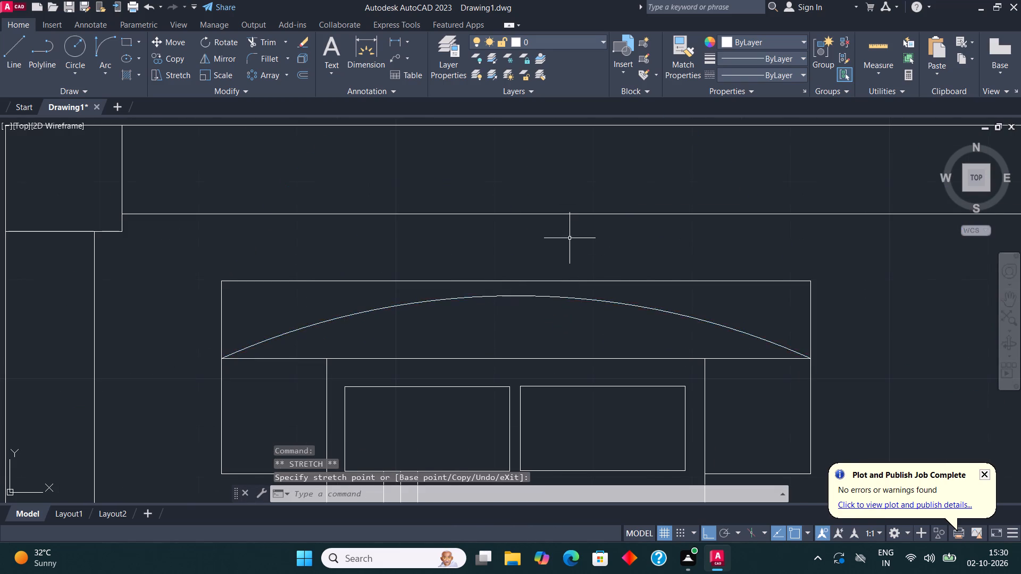
# Copy the complete bed with headboard and bedside tables from the top-left room into the top-middle and top-right rooms.
pyautogui.scroll(-4, 563, 233)
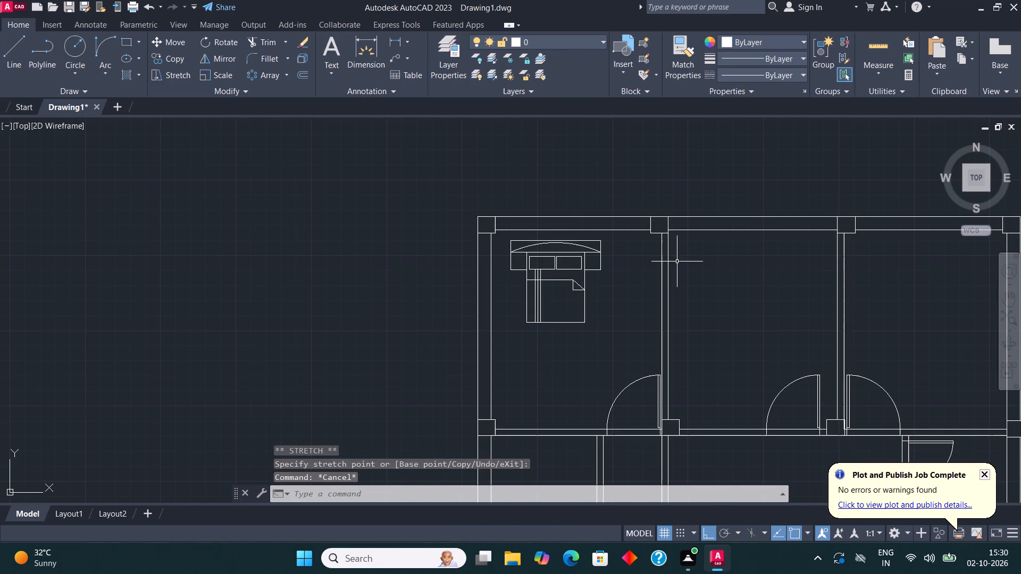
pyautogui.moveTo(633, 256); pyautogui.dragTo(628, 278, button='middle')
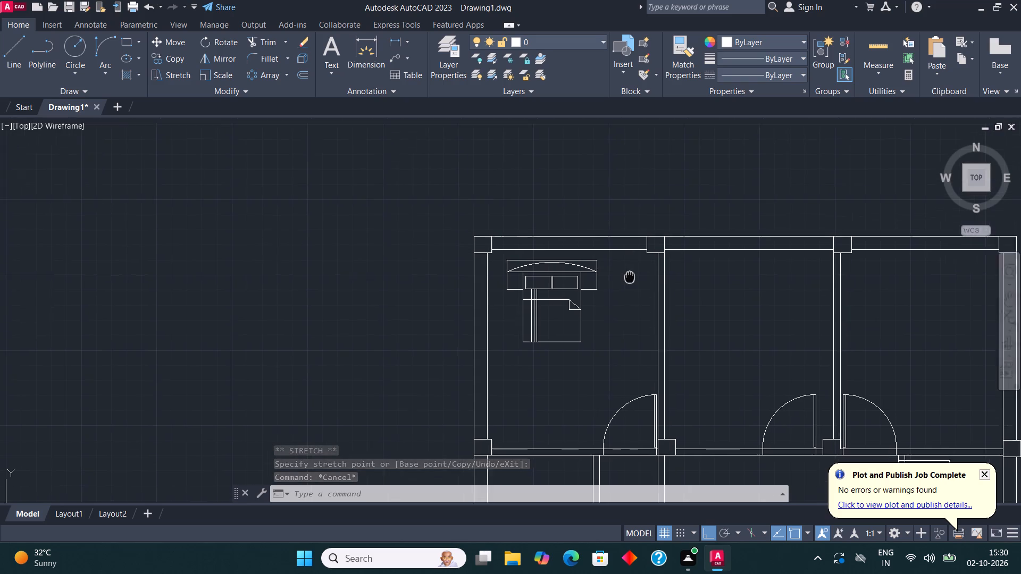
pyautogui.moveTo(628, 278); pyautogui.dragTo(631, 310, button='middle')
pyautogui.click(612, 392)
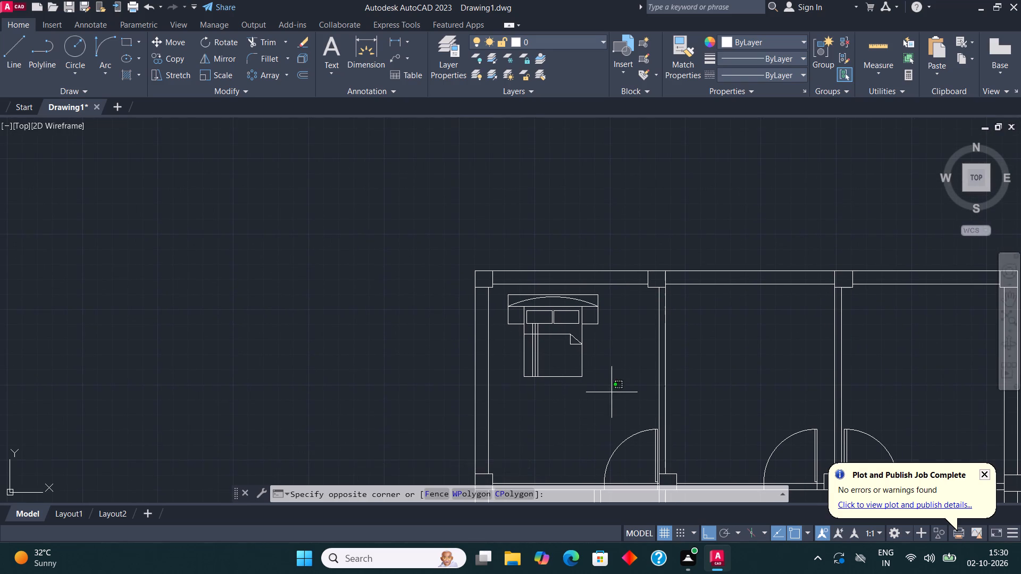
pyautogui.click(499, 290)
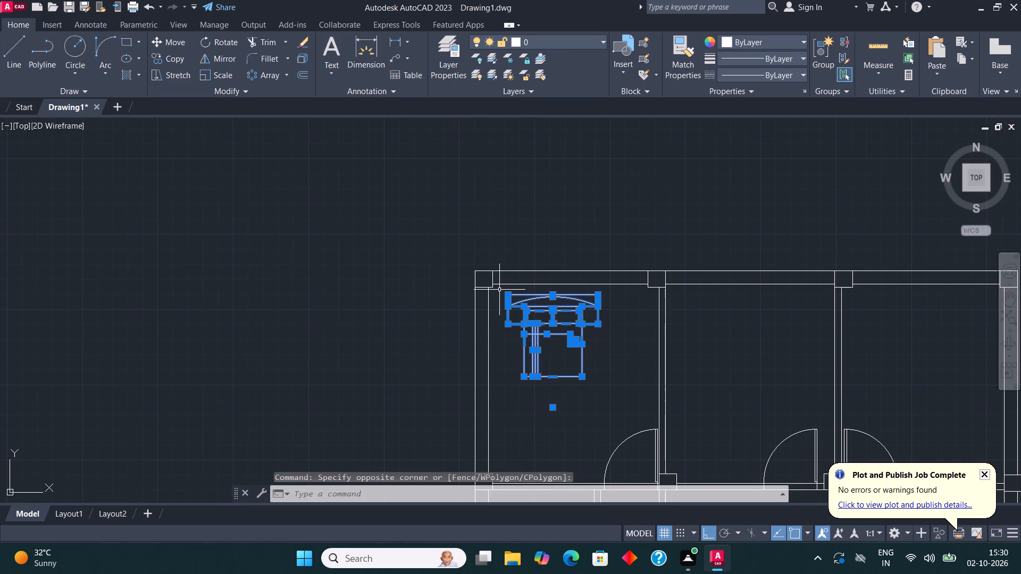
pyautogui.click(177, 57)
pyautogui.click(522, 312)
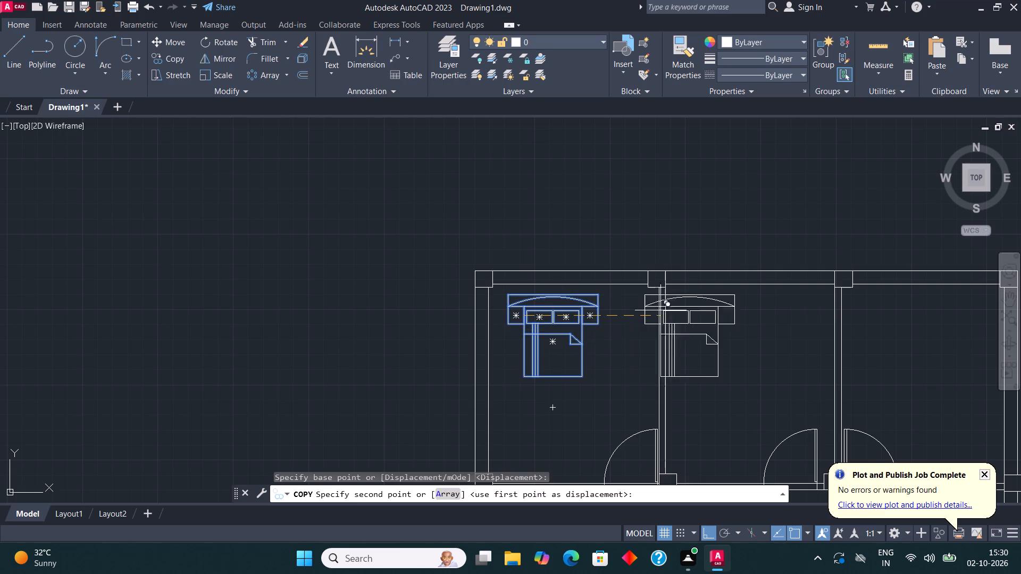
pyautogui.click(700, 307)
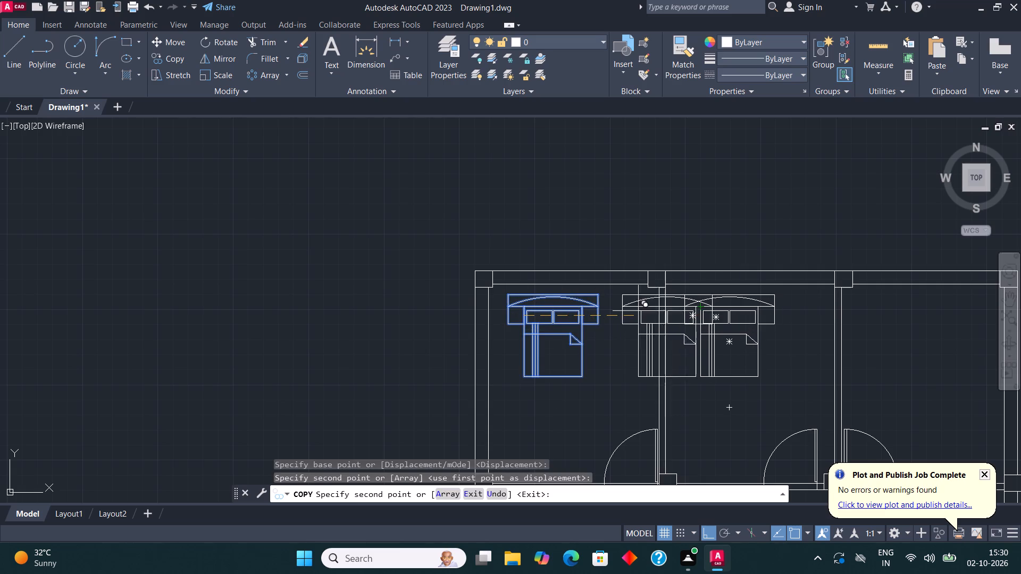
pyautogui.scroll(-2, 548, 310)
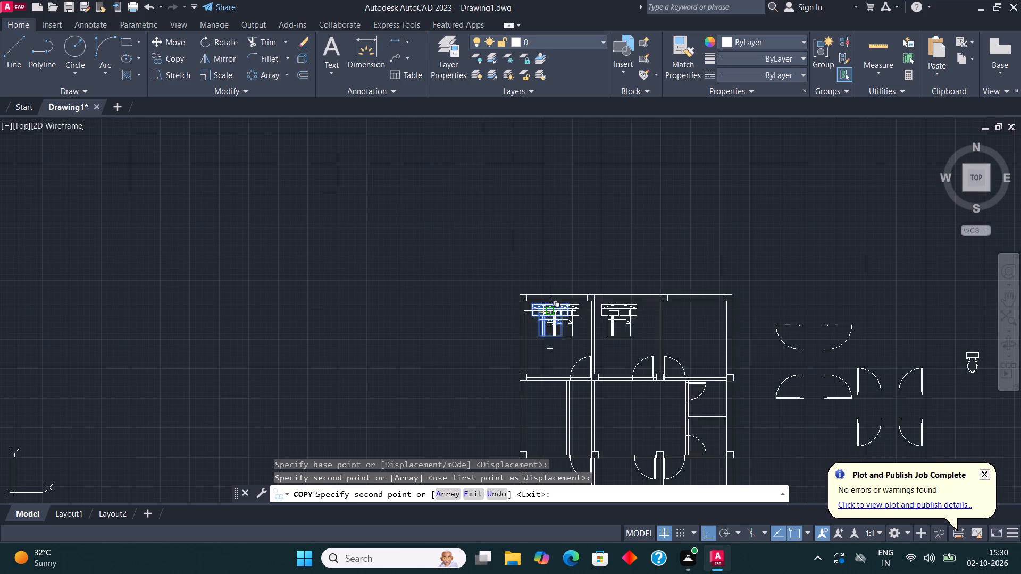
pyautogui.scroll(2, 704, 298)
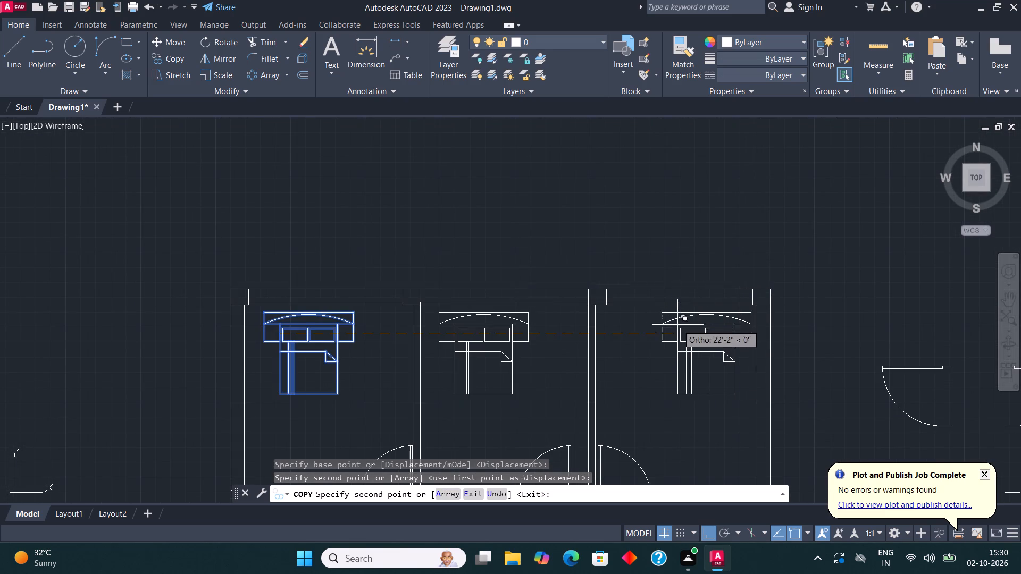
pyautogui.click(671, 340)
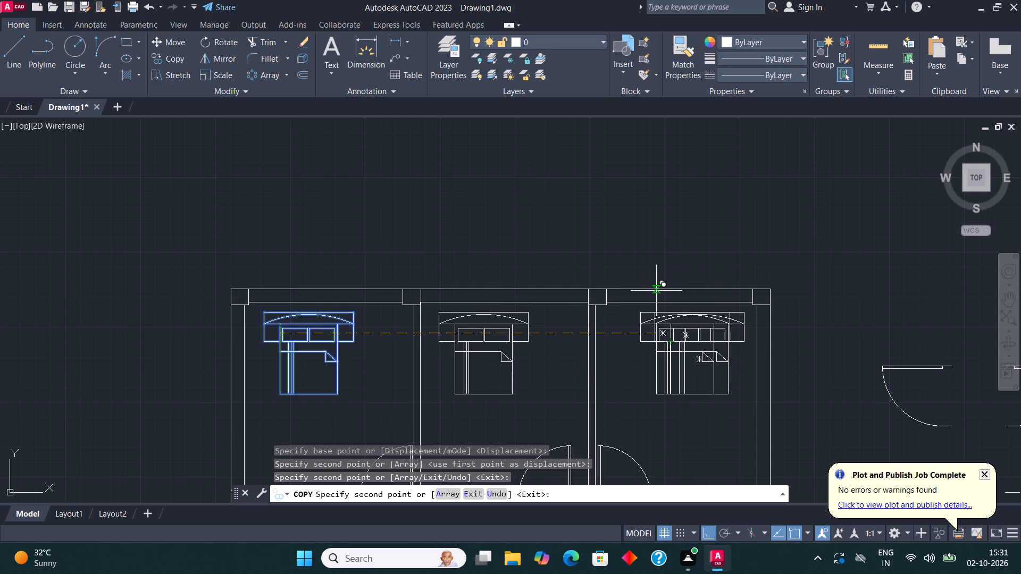
# Place one more freehand copy of the bed set in the empty space outside the plan's west wall.
pyautogui.press('F8')
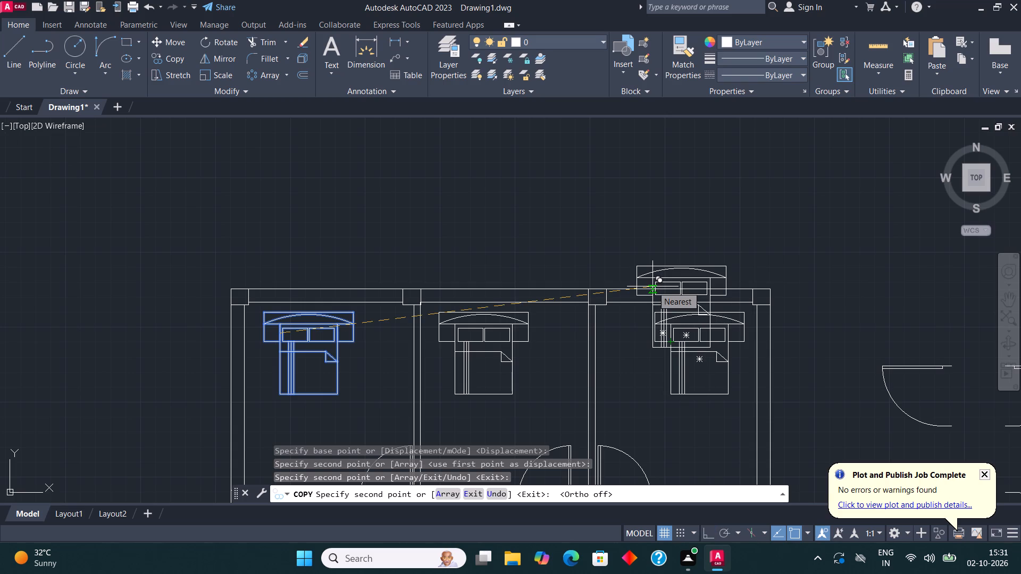
pyautogui.scroll(-4, 652, 286)
pyautogui.scroll(2, 492, 321)
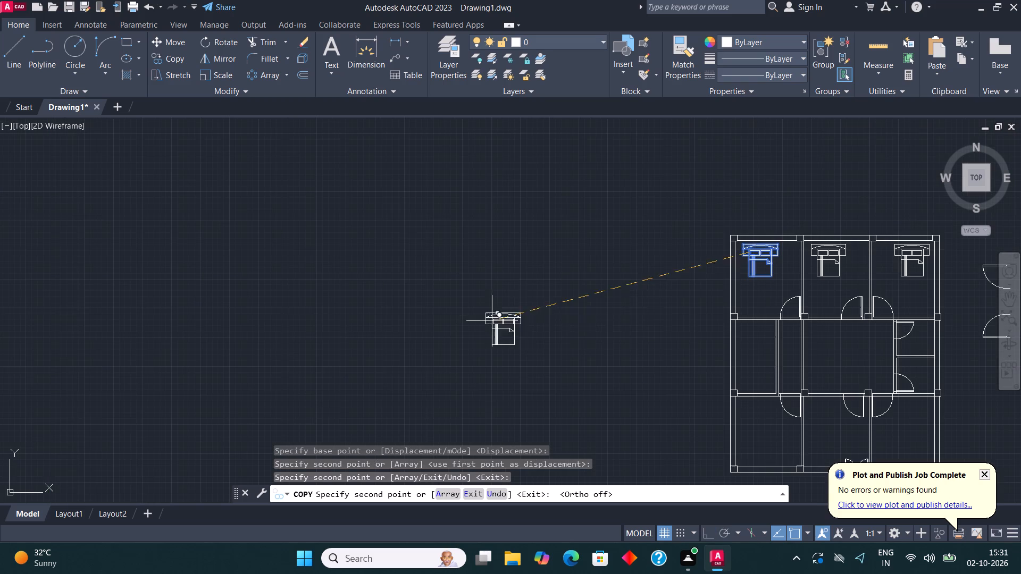
pyautogui.click(626, 317)
pyautogui.press('Escape')
# Rotate the spare bed set outside the plan by 180 degrees so its headboard faces down.
pyautogui.moveTo(655, 341); pyautogui.dragTo(596, 352, button='middle')
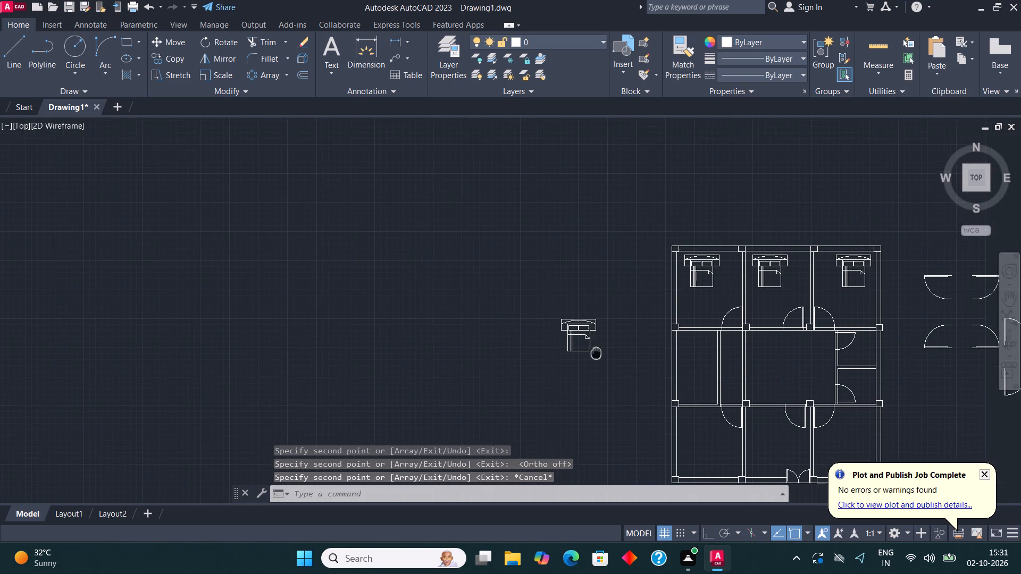
pyautogui.moveTo(596, 352); pyautogui.dragTo(595, 353, button='middle')
pyautogui.click(609, 371)
pyautogui.click(538, 300)
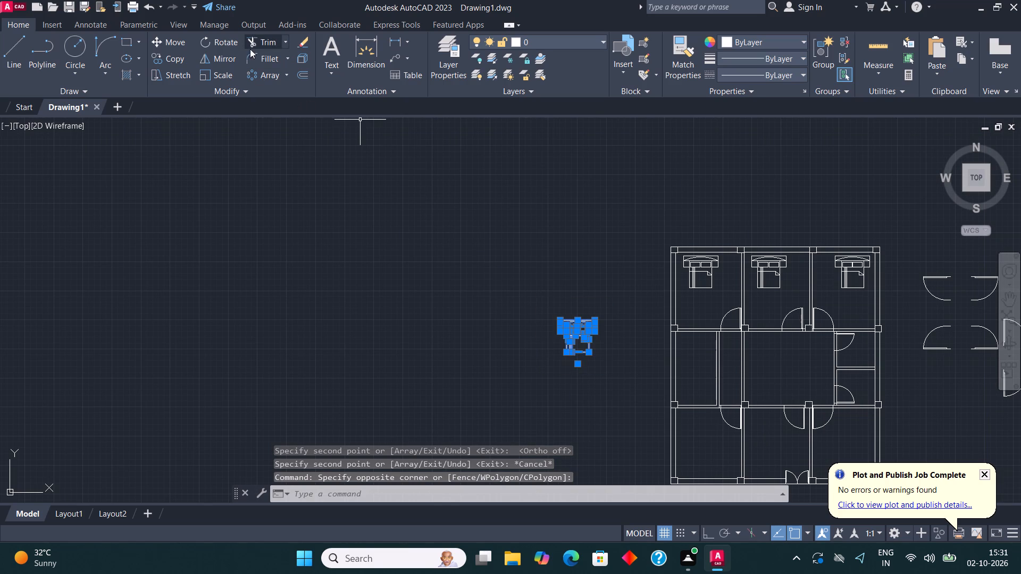
pyautogui.click(224, 39)
pyautogui.click(579, 293)
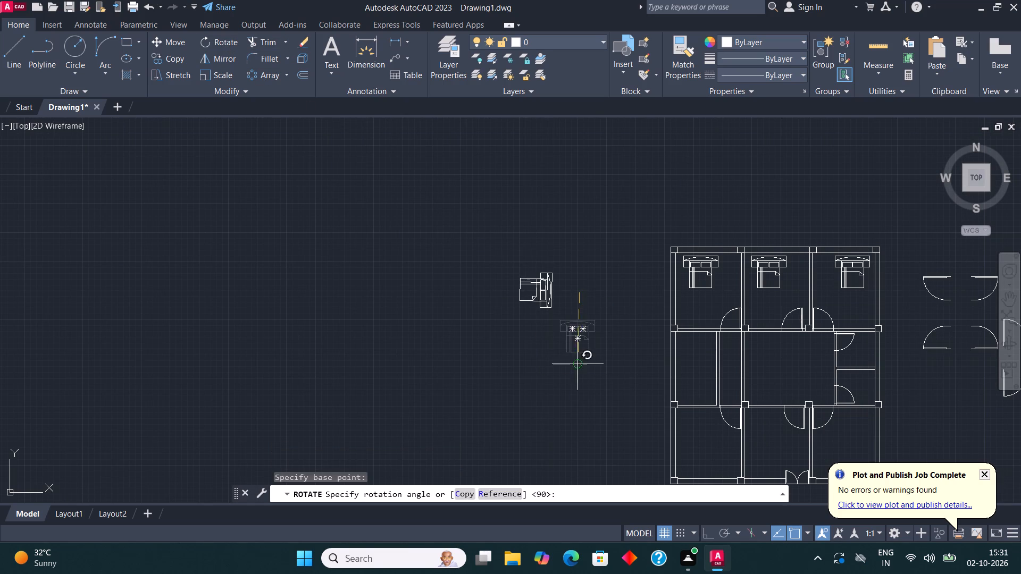
pyautogui.press('F8')
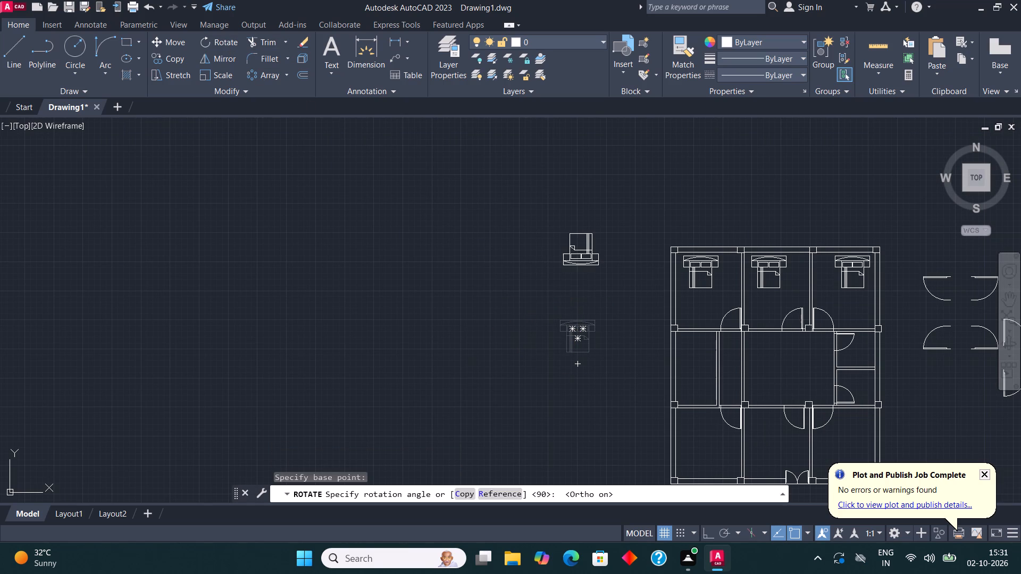
pyautogui.click(436, 336)
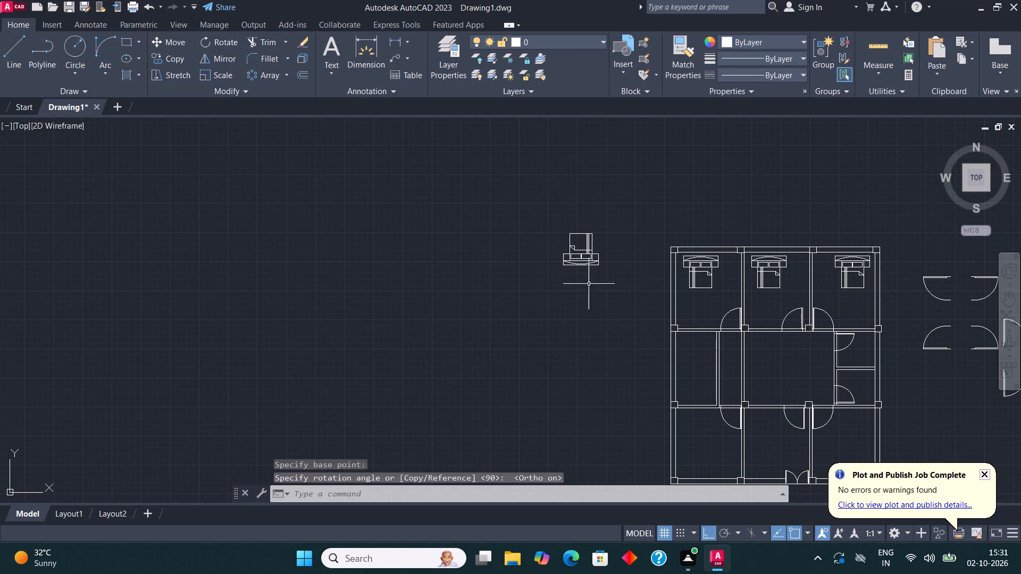
# Copy the rotated bed set into the bottom-left and bottom-right rooms, with the headboards near the bottom outer wall.
pyautogui.moveTo(619, 283); pyautogui.dragTo(619, 277)
pyautogui.click(518, 198)
pyautogui.click(168, 57)
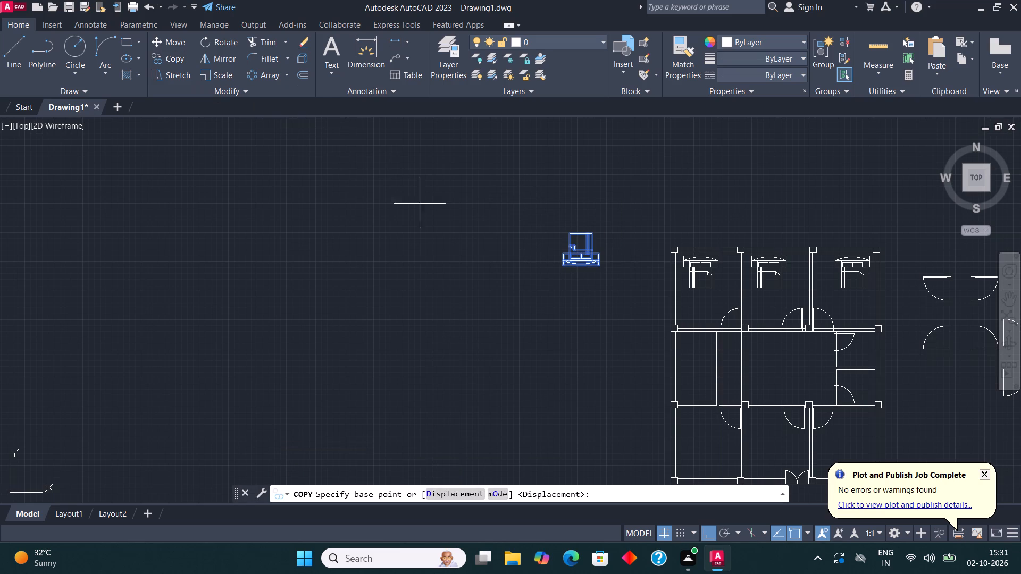
pyautogui.click(598, 267)
pyautogui.scroll(-1, 597, 271)
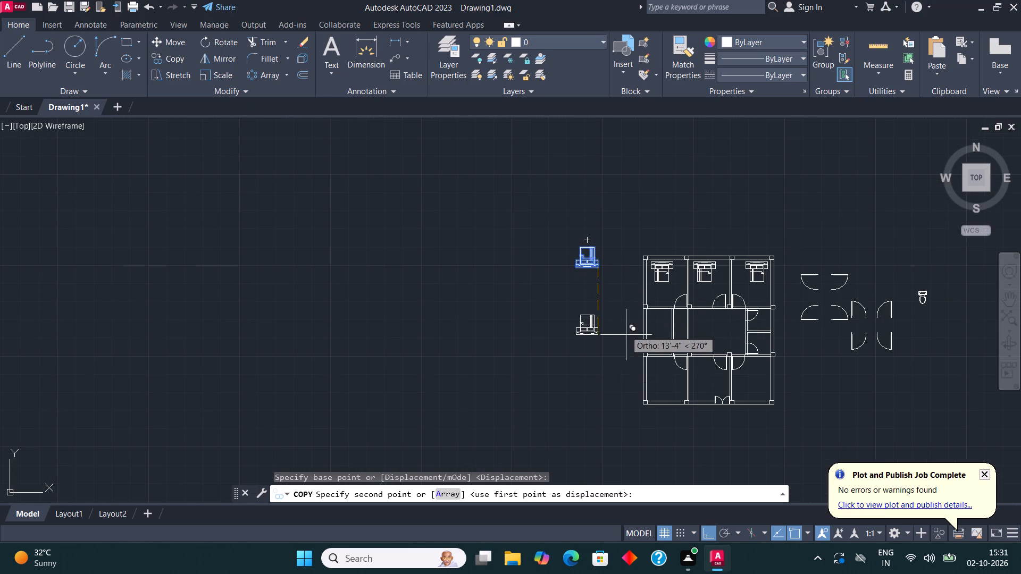
pyautogui.press('F8')
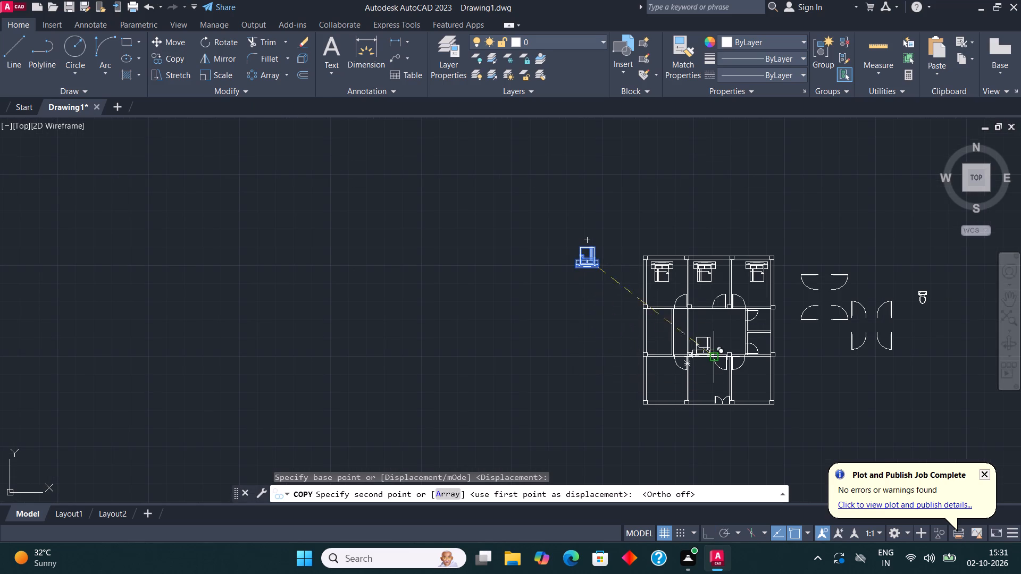
pyautogui.scroll(3, 669, 389)
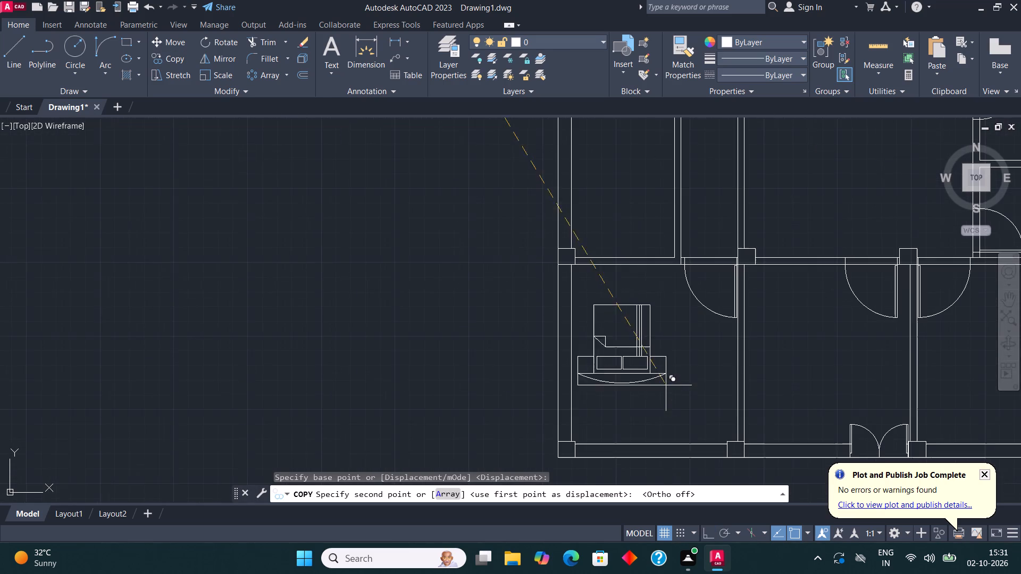
pyautogui.click(671, 434)
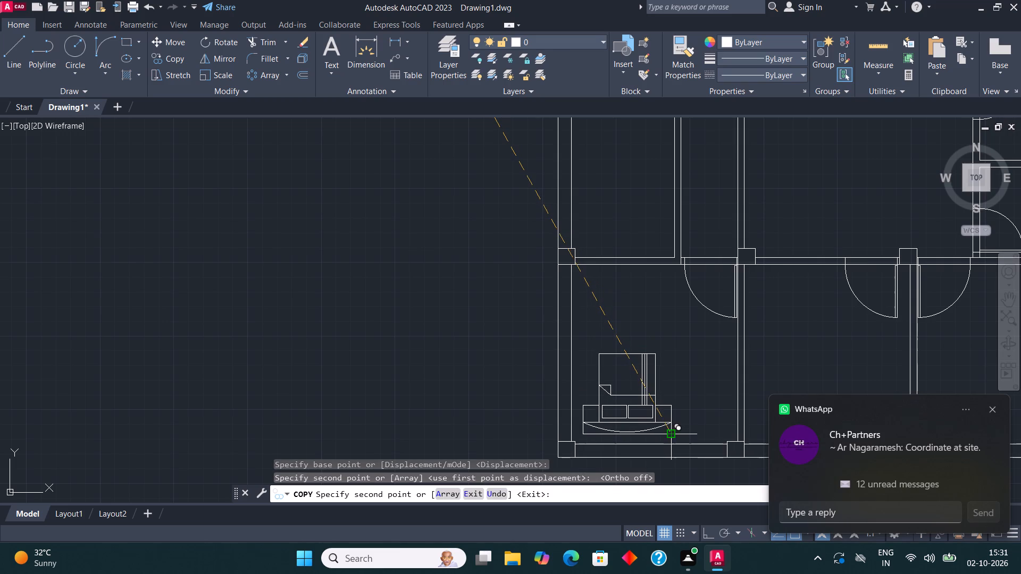
pyautogui.scroll(-2, 649, 426)
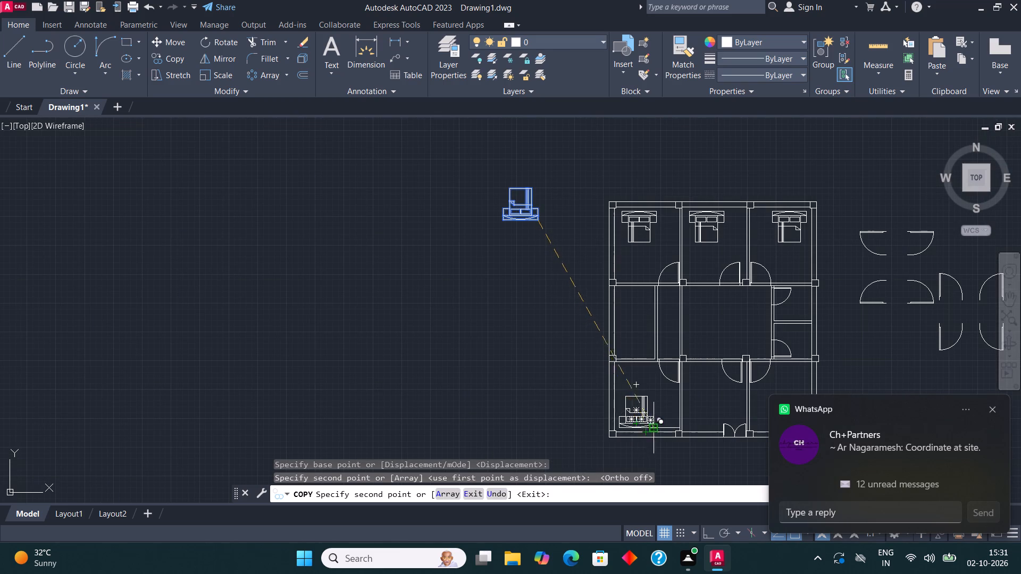
pyautogui.scroll(-3, 596, 408)
pyautogui.scroll(2, 662, 406)
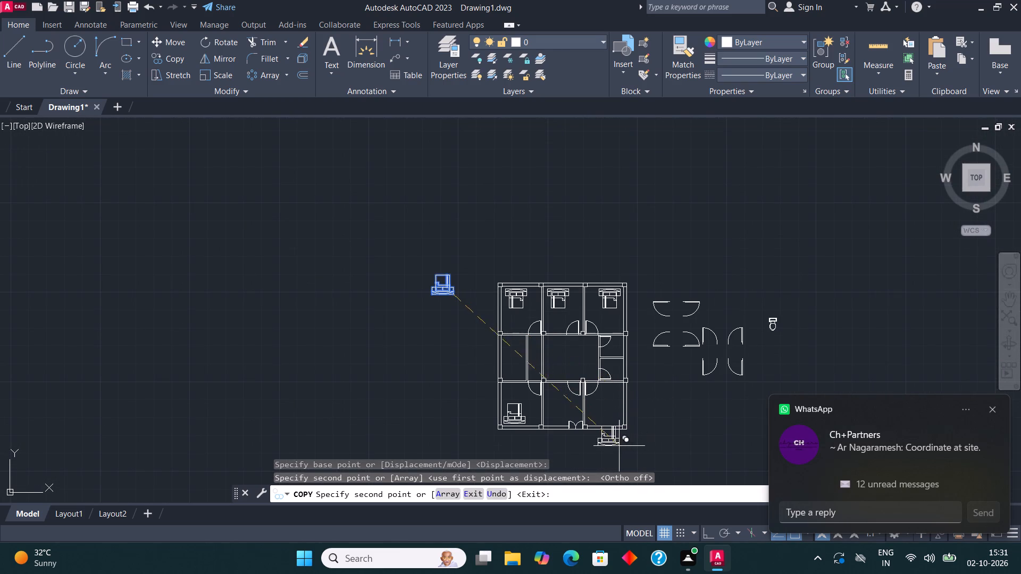
pyautogui.scroll(3, 619, 445)
pyautogui.click(620, 369)
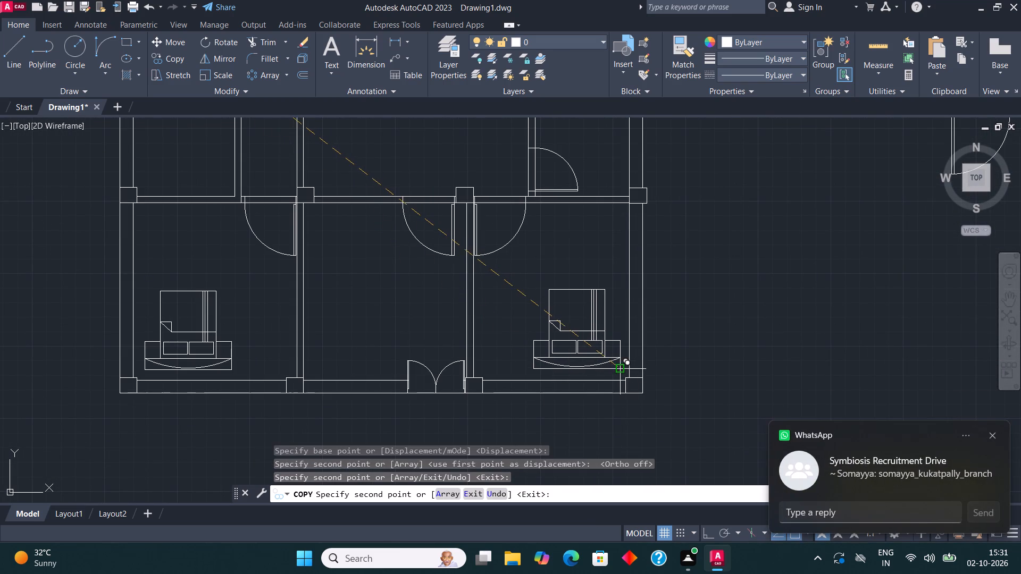
pyautogui.press('Escape')
pyautogui.click(992, 433)
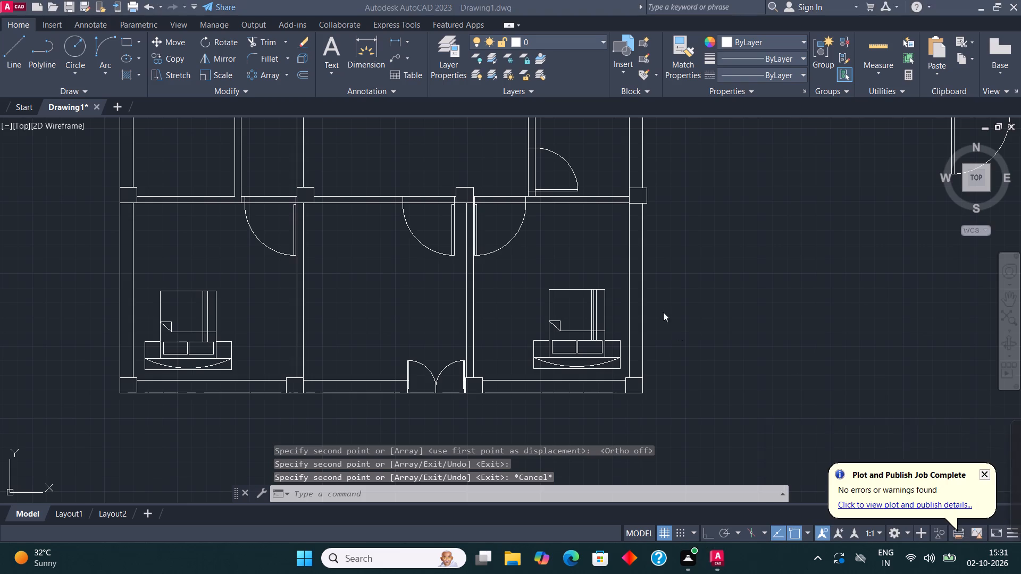
# Rotate the toilet fixture outside the plan by 270 degrees so its tank faces east.
pyautogui.scroll(-2, 567, 240)
pyautogui.moveTo(583, 266); pyautogui.dragTo(671, 359, button='middle')
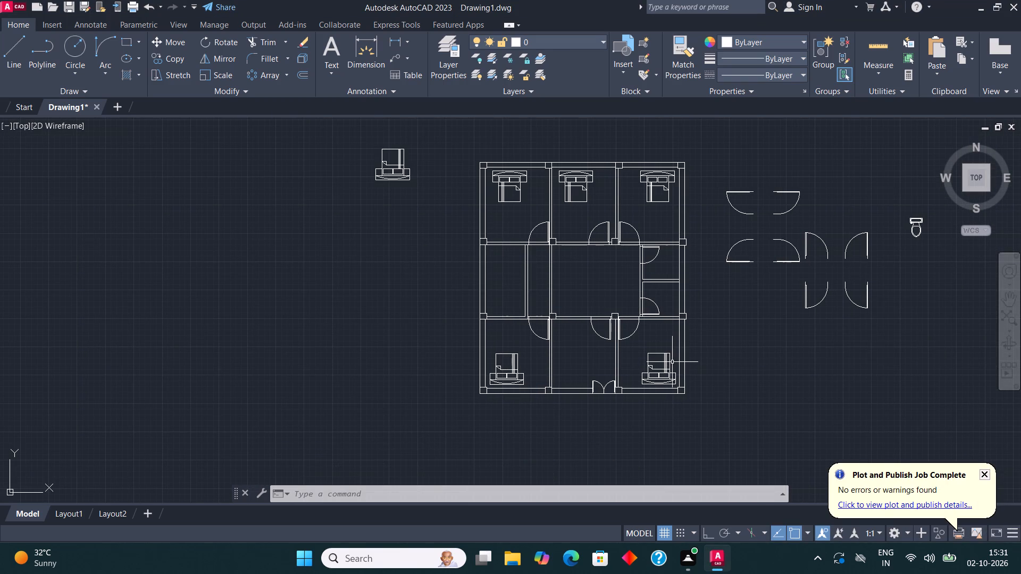
pyautogui.moveTo(695, 307); pyautogui.dragTo(608, 332, button='middle')
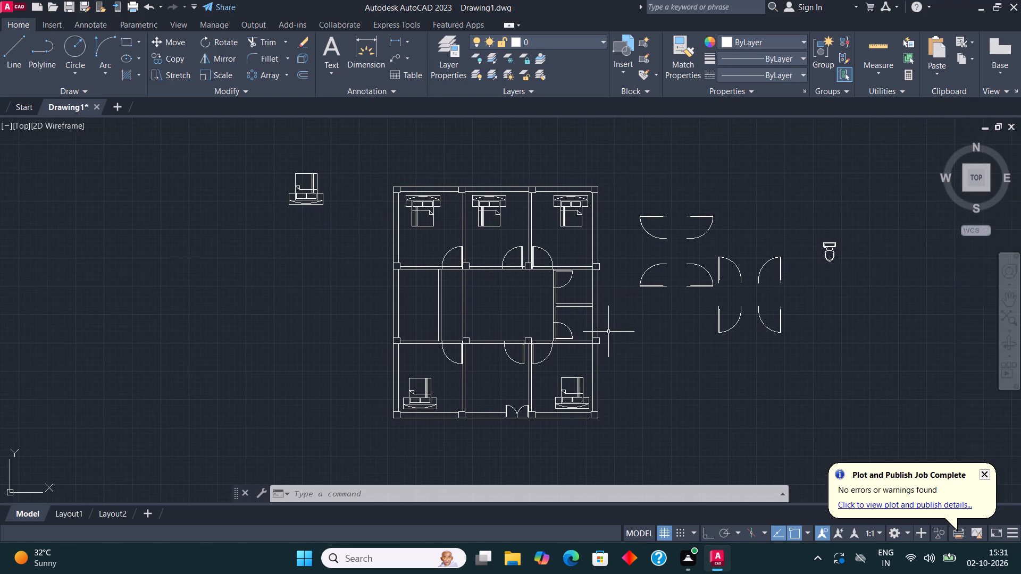
pyautogui.moveTo(704, 298); pyautogui.dragTo(568, 389, button='middle')
pyautogui.scroll(1, 682, 303)
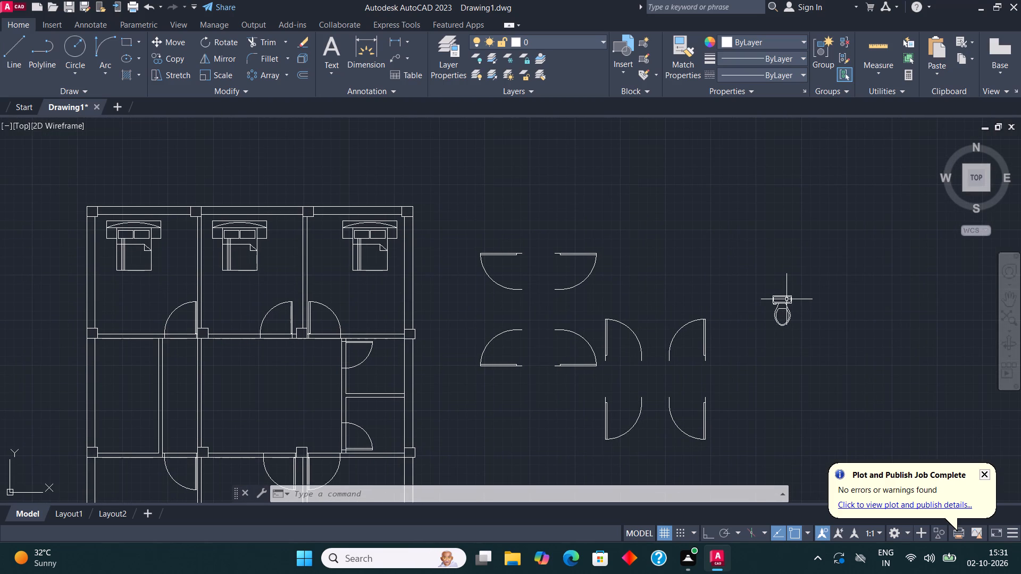
pyautogui.click(786, 299)
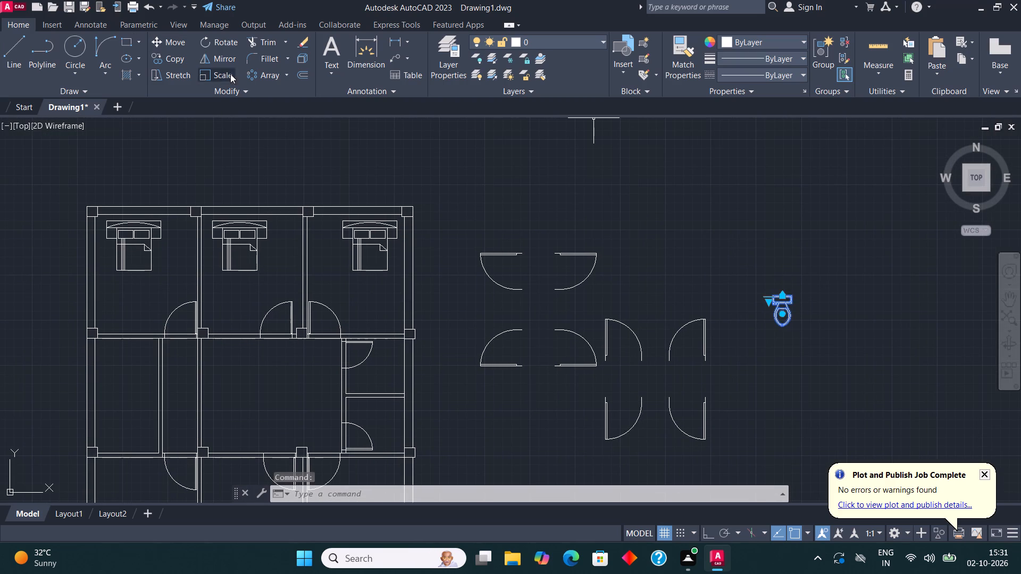
pyautogui.click(234, 48)
pyautogui.click(822, 259)
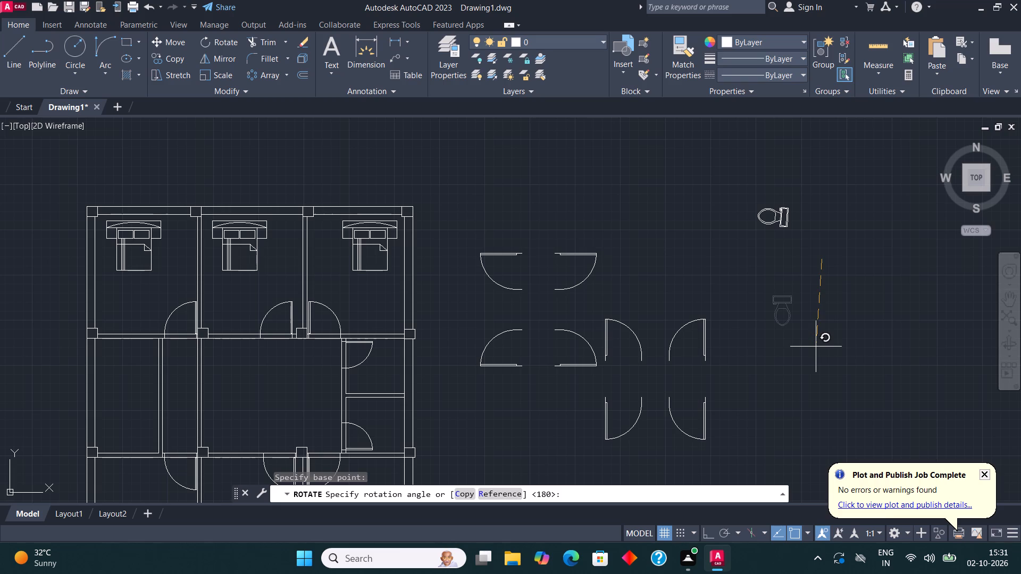
pyautogui.press('F8')
pyautogui.click(818, 347)
# Copy the rotated toilet fixture into both toilet rooms, with the tanks against the east outer wall's inner face.
pyautogui.click(780, 226)
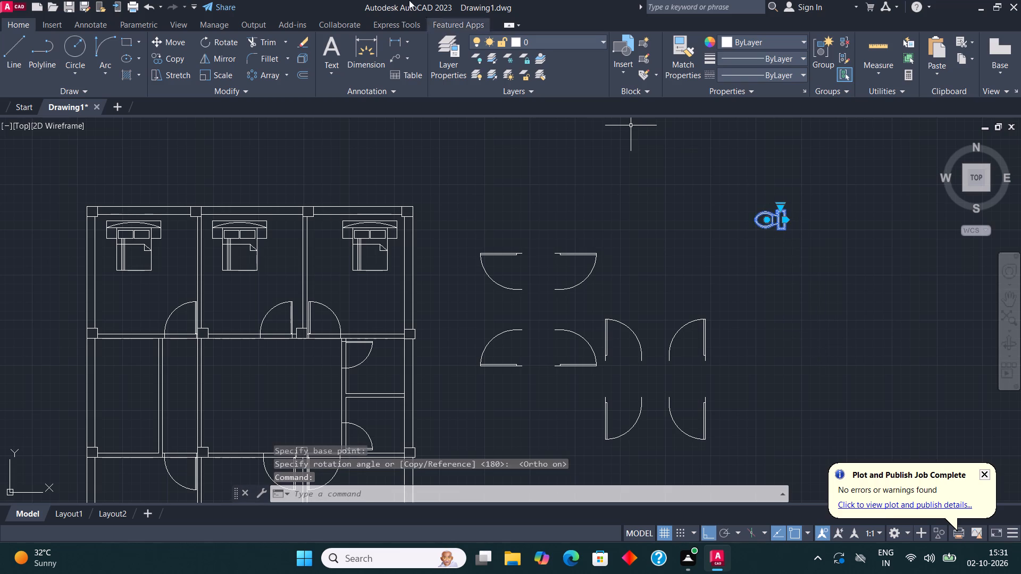
pyautogui.click(172, 51)
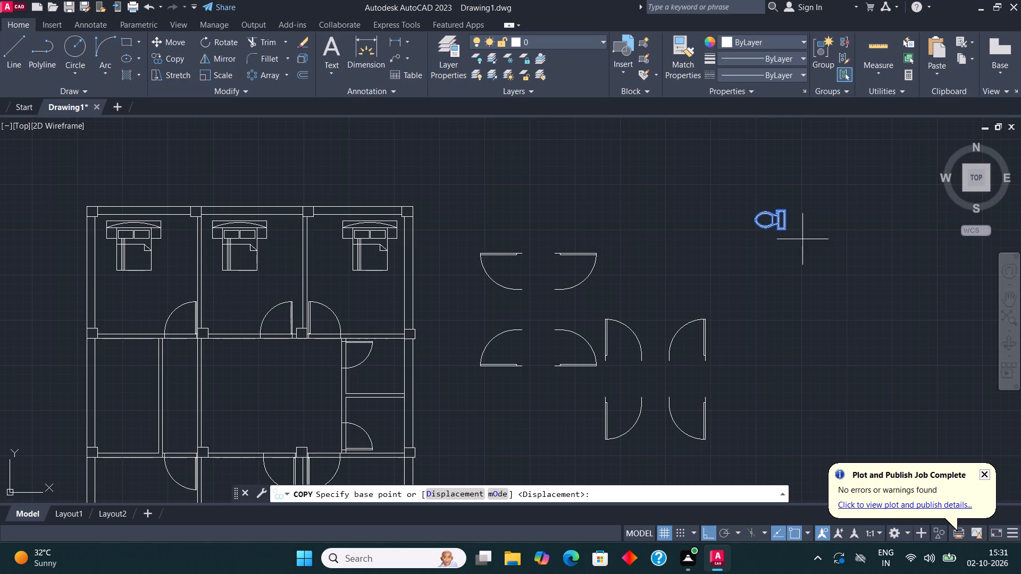
pyautogui.click(787, 231)
pyautogui.scroll(-1, 828, 246)
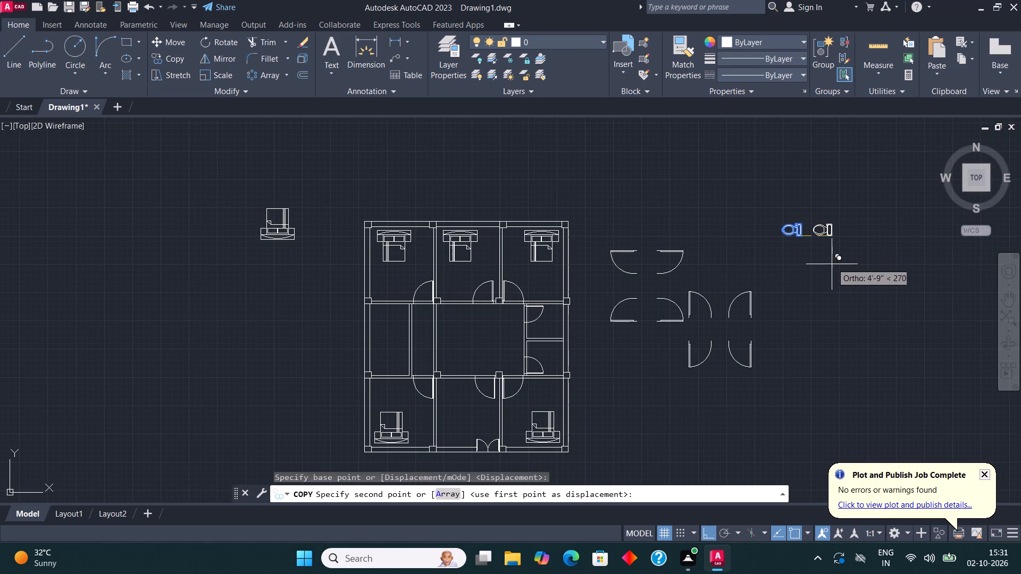
pyautogui.press('F8')
pyautogui.scroll(3, 590, 299)
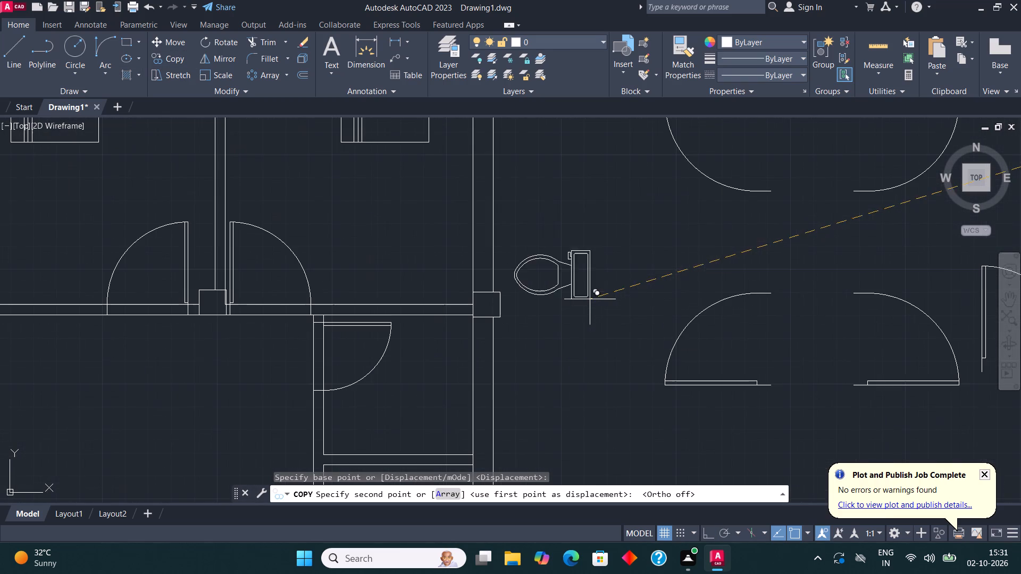
pyautogui.moveTo(731, 293); pyautogui.dragTo(857, 210, button='middle')
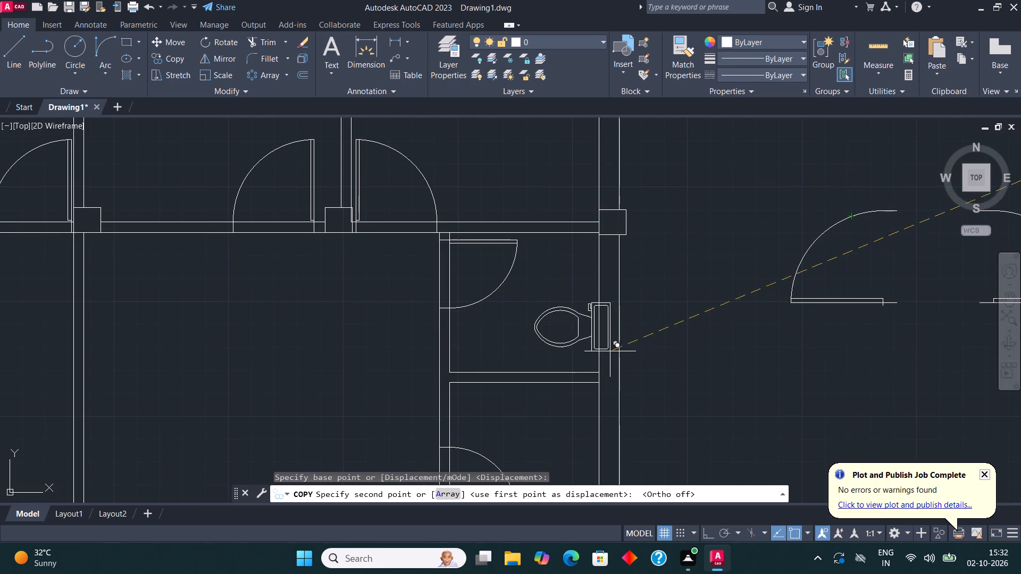
pyautogui.click(597, 357)
pyautogui.scroll(-1, 605, 324)
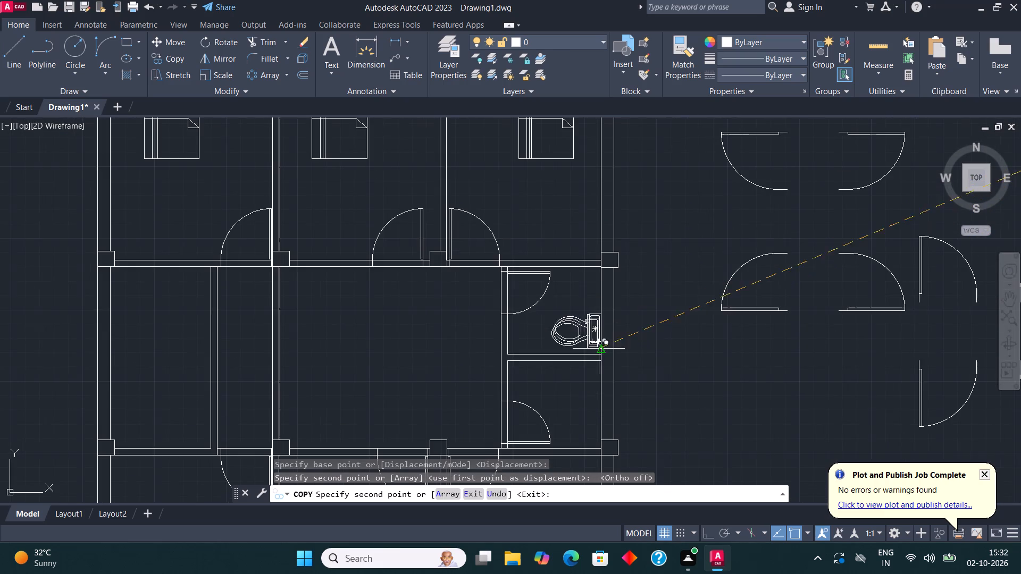
pyautogui.scroll(2, 596, 382)
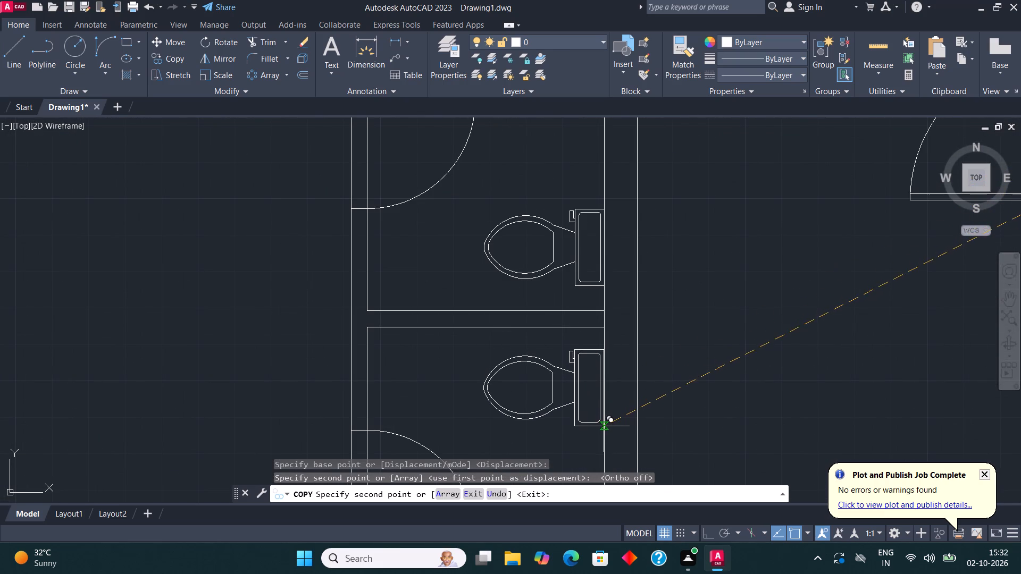
pyautogui.click(602, 432)
pyautogui.scroll(-5, 605, 305)
pyautogui.press('Escape')
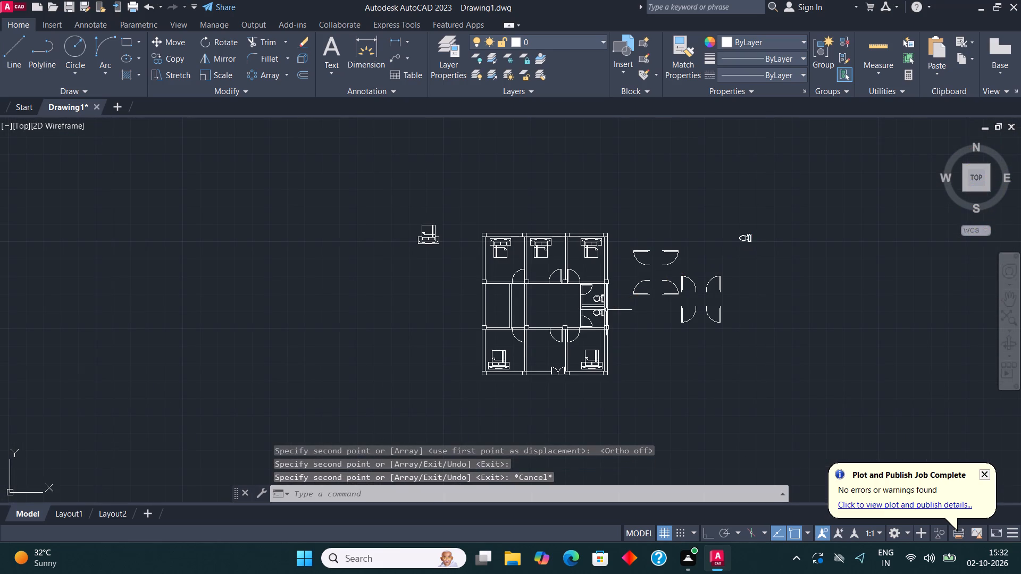
# In the middle-west room, draw a line 3' up the partition from the southeast corner and a horizontal line westward from there.
pyautogui.moveTo(633, 322); pyautogui.dragTo(670, 354, button='middle')
pyautogui.moveTo(554, 291); pyautogui.dragTo(560, 296, button='middle')
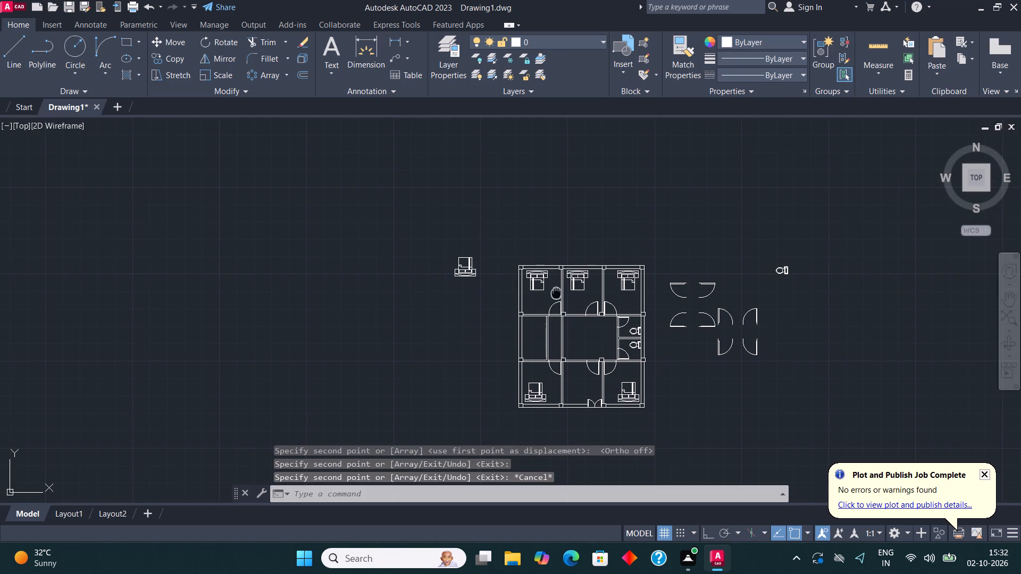
pyautogui.moveTo(560, 296); pyautogui.dragTo(563, 319, button='middle')
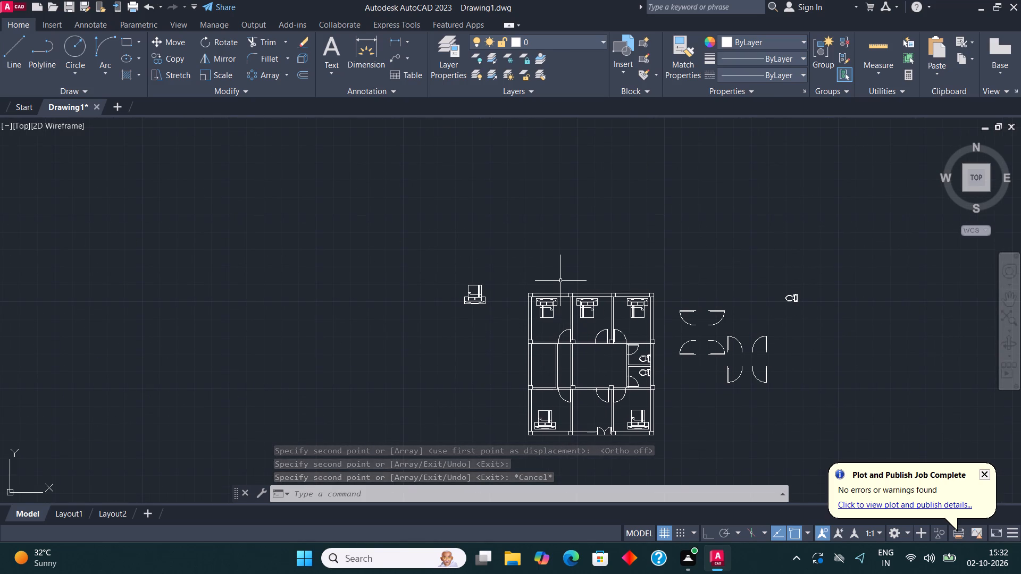
pyautogui.scroll(-1, 560, 281)
pyautogui.scroll(2, 583, 374)
pyautogui.moveTo(549, 279); pyautogui.dragTo(551, 309, button='middle')
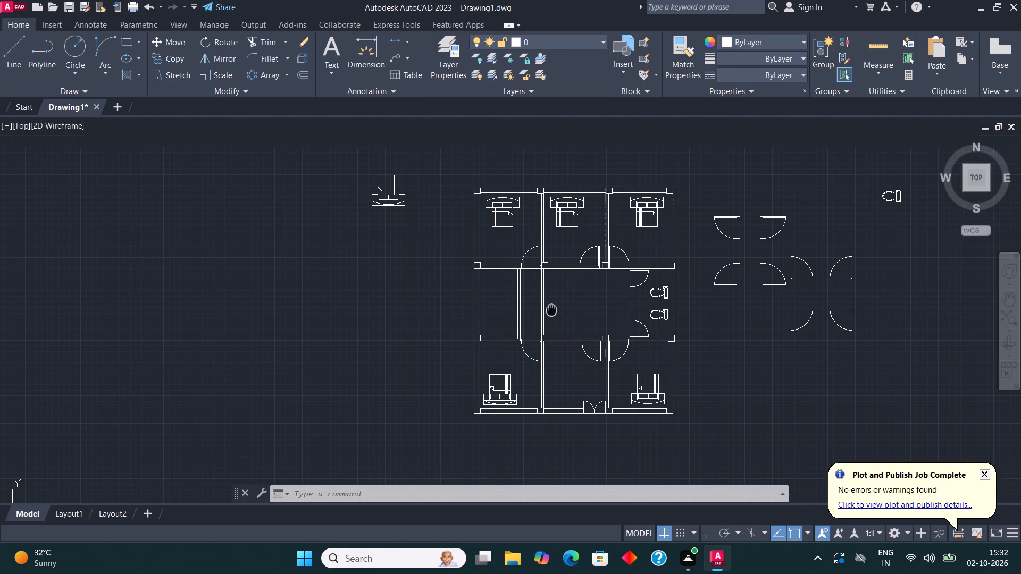
pyautogui.moveTo(551, 309); pyautogui.dragTo(553, 310, button='middle')
pyautogui.scroll(1, 503, 285)
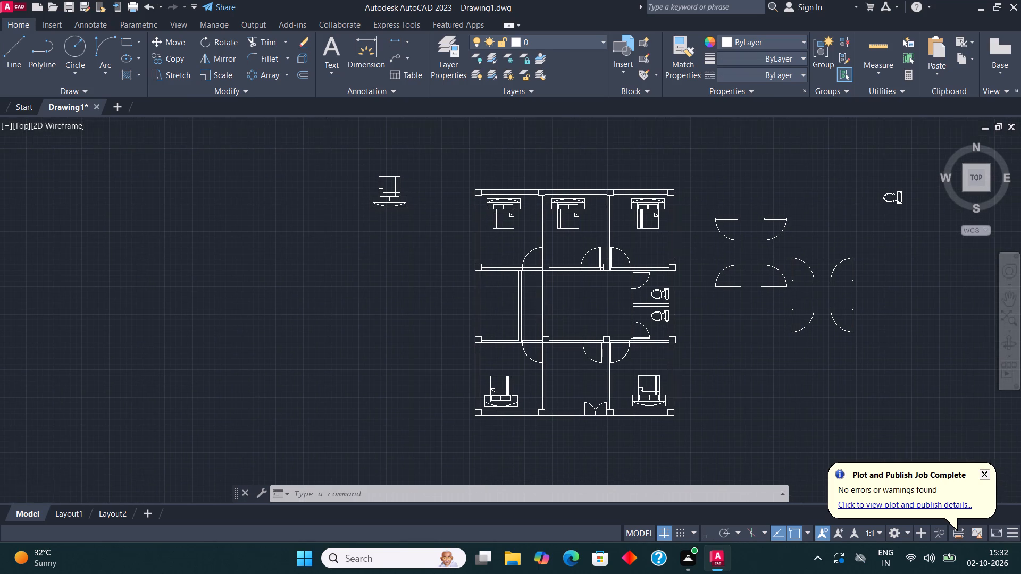
pyautogui.scroll(2, 503, 379)
pyautogui.click(9, 55)
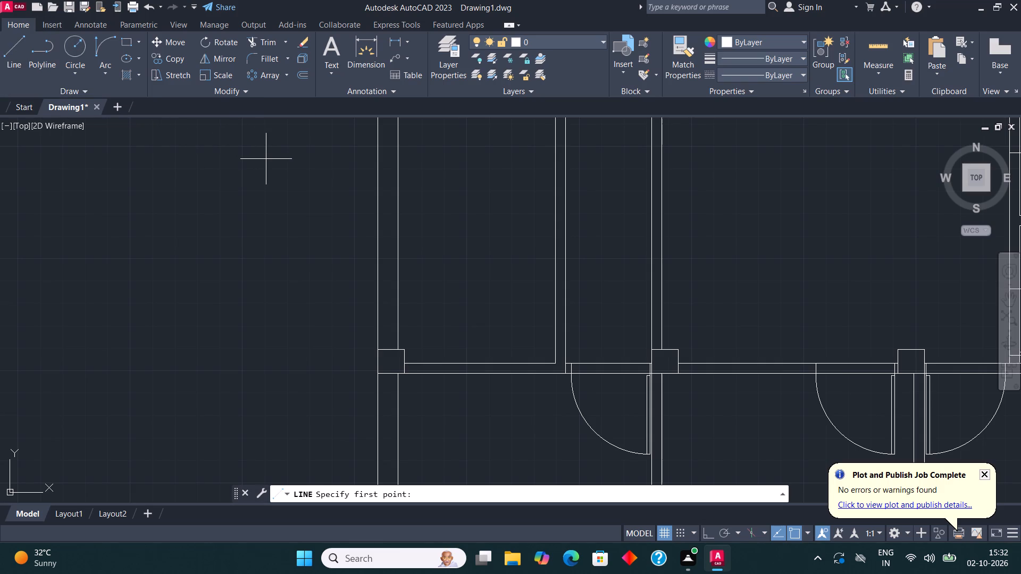
pyautogui.moveTo(396, 168); pyautogui.dragTo(396, 196, button='middle')
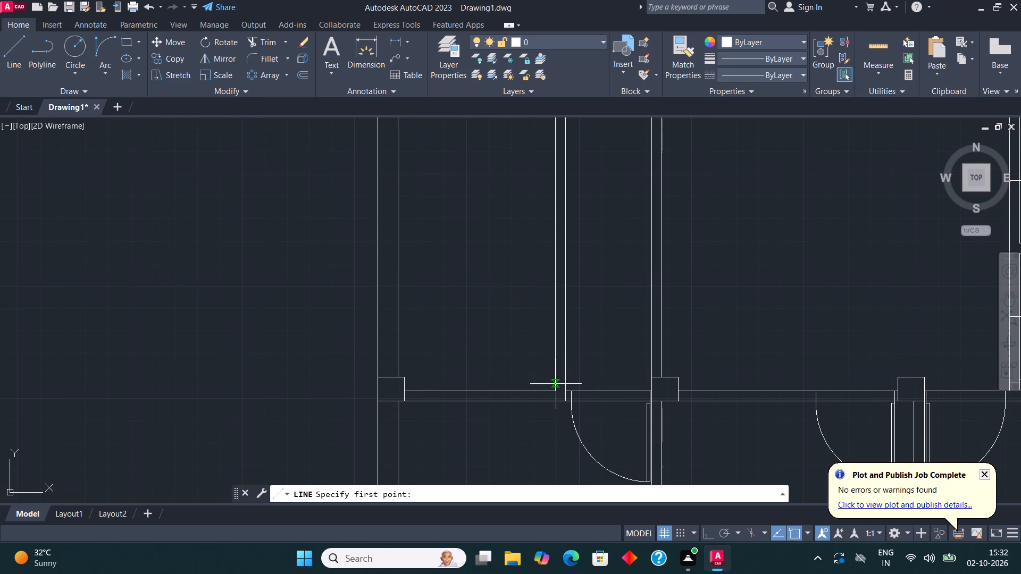
pyautogui.click(557, 391)
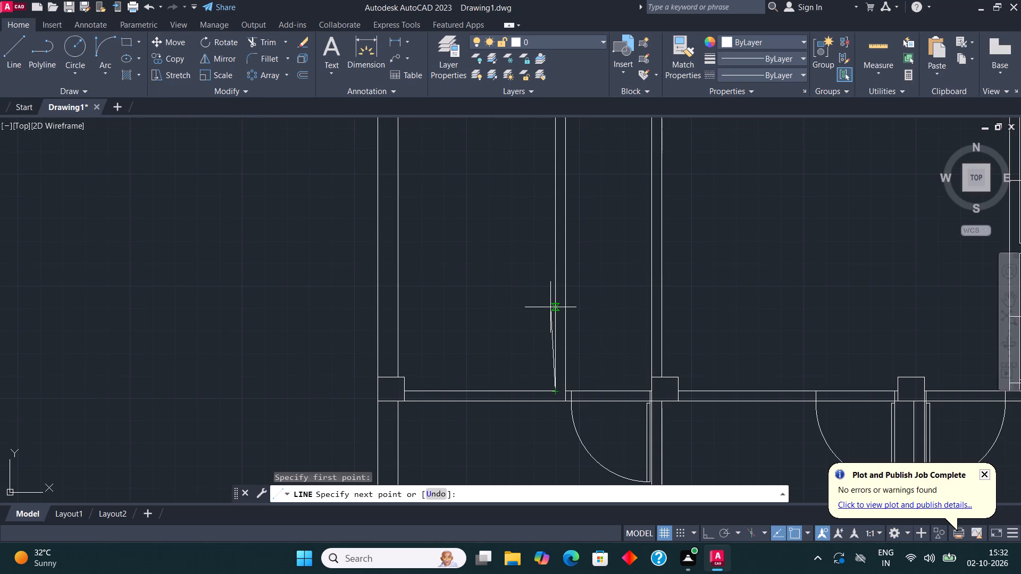
pyautogui.press('F8')
pyautogui.write("3'")
pyautogui.press('Return')
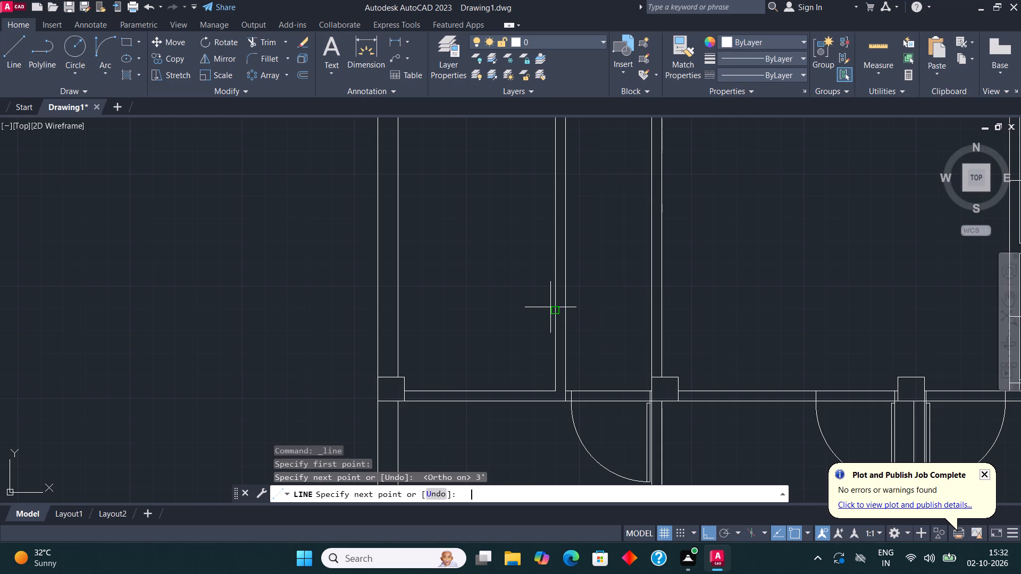
pyautogui.click(451, 311)
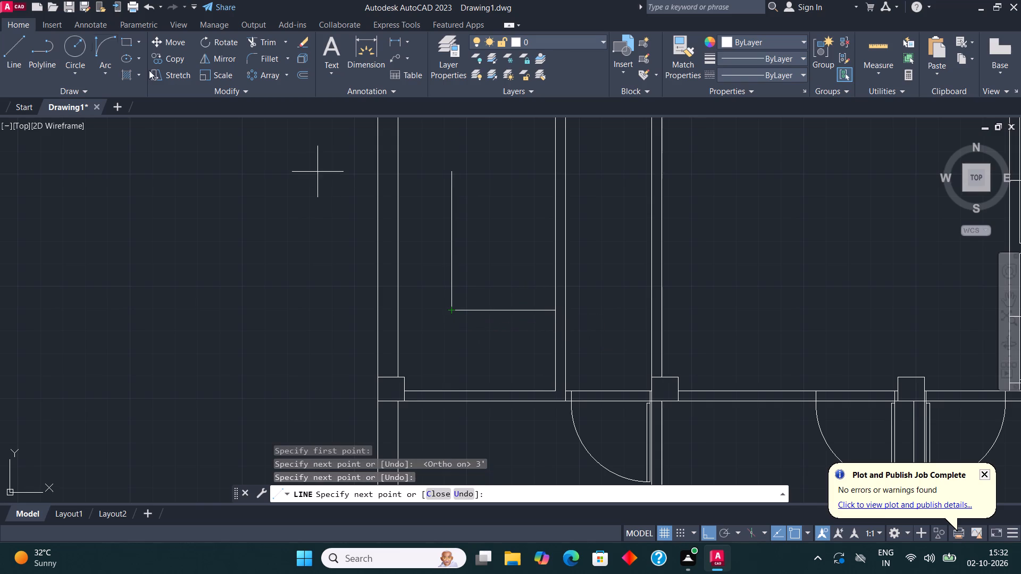
# Draw a line 3' east from the same room's northwest inner corner and a vertical line down toward the horizontal line.
pyautogui.click(16, 49)
pyautogui.moveTo(425, 260); pyautogui.dragTo(446, 384, button='middle')
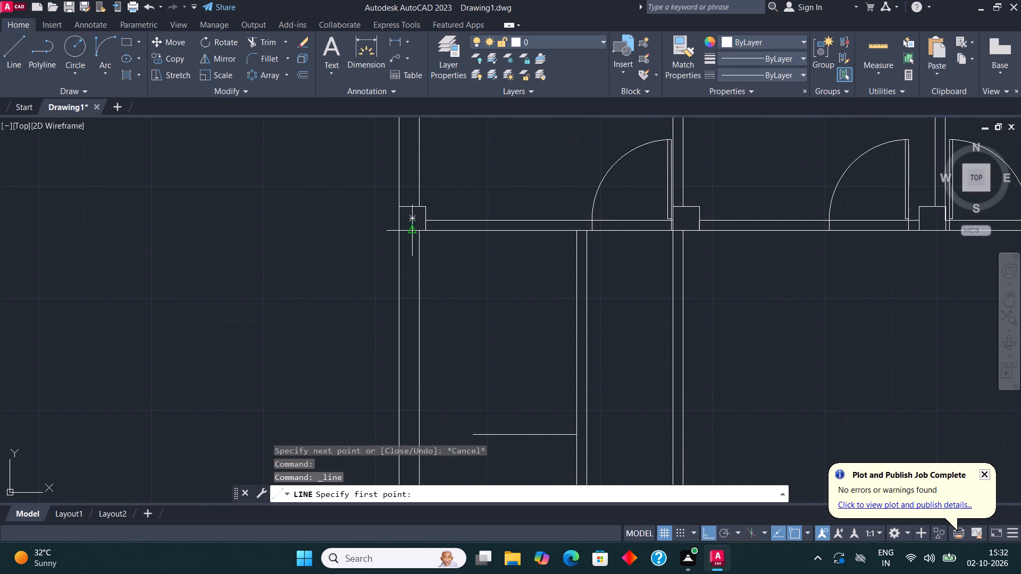
pyautogui.click(419, 233)
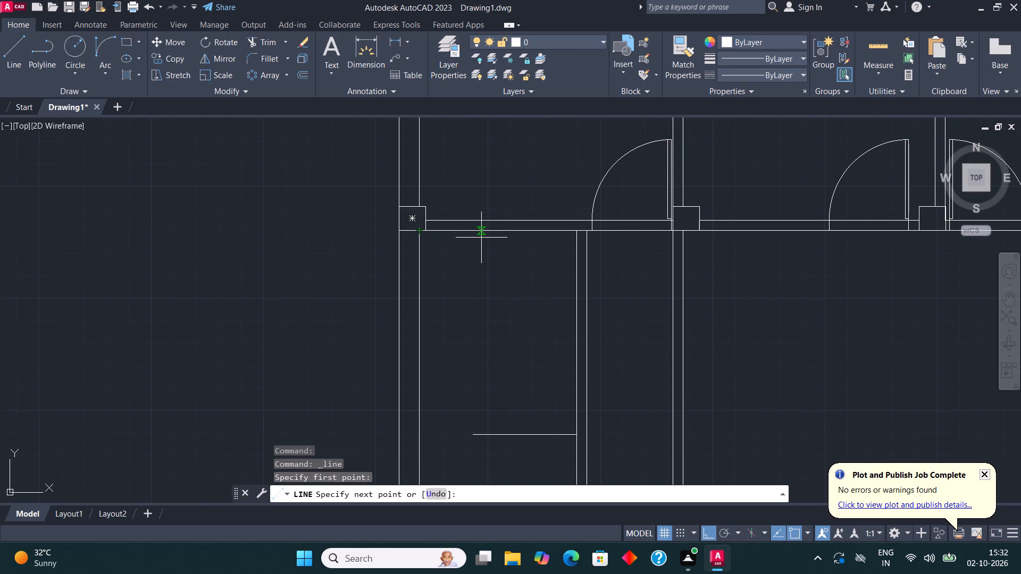
pyautogui.write("3'")
pyautogui.press('Return')
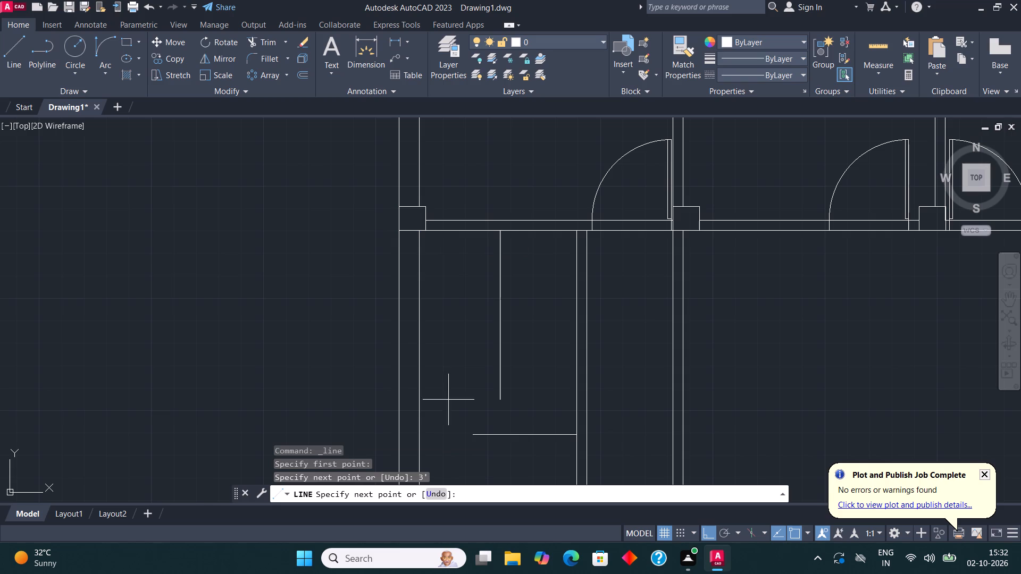
pyautogui.click(458, 393)
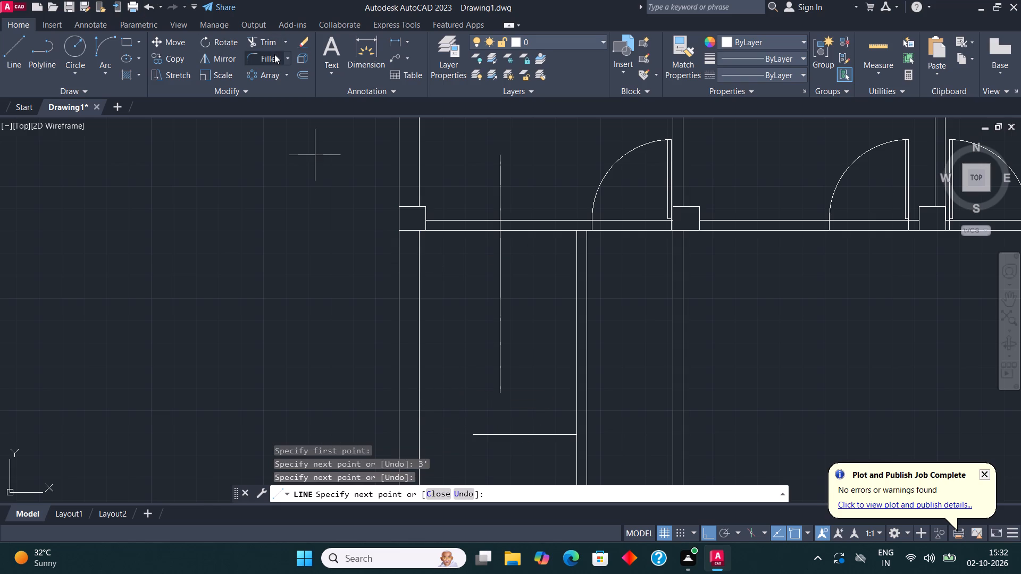
# Fillet the vertical line with the horizontal line so they meet in a corner.
pyautogui.click(274, 55)
pyautogui.click(500, 327)
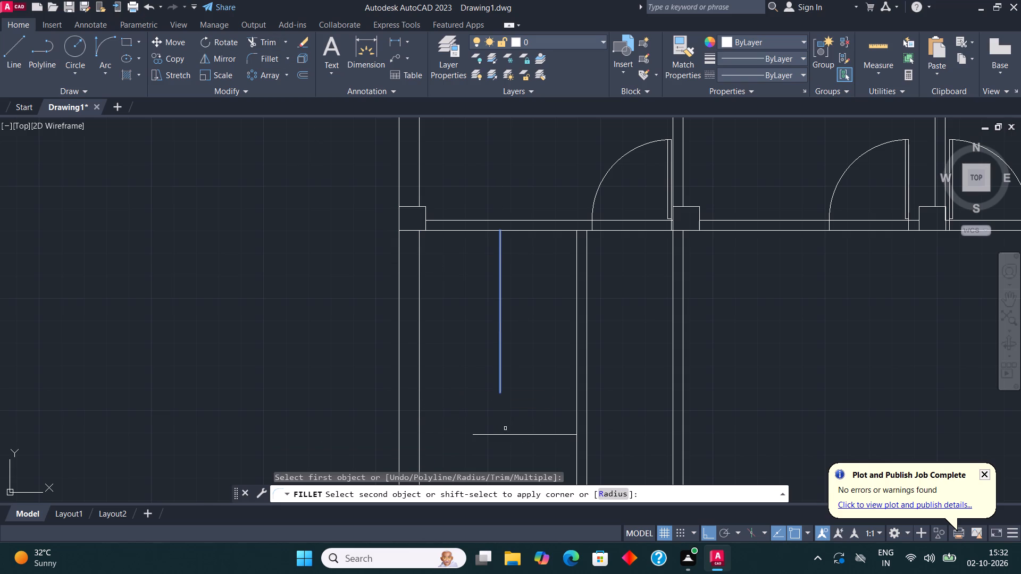
pyautogui.click(523, 434)
# Draw a freehand rectangle in the room's southeast part, between the horizontal line and the south wall.
pyautogui.scroll(-2, 580, 286)
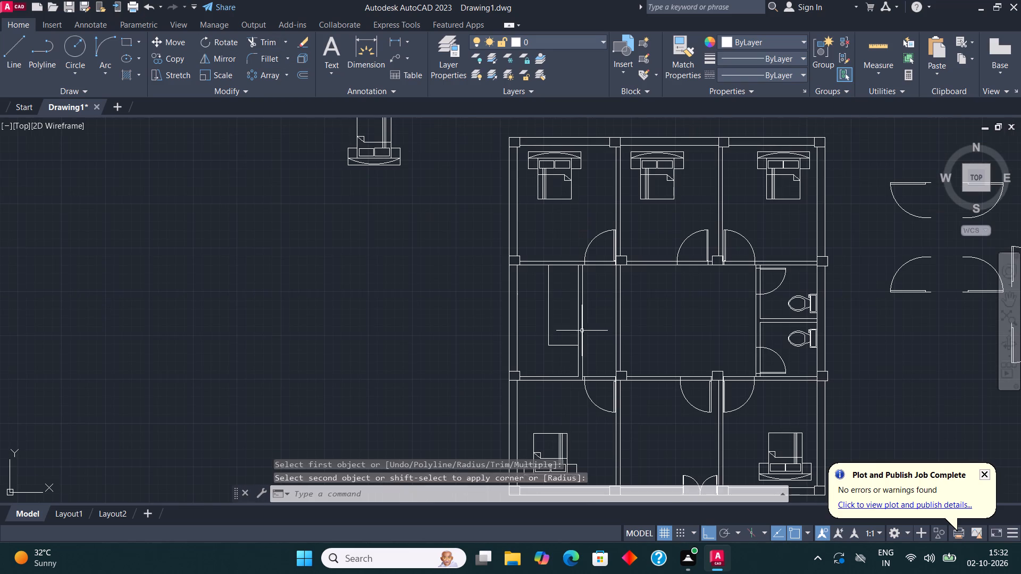
pyautogui.moveTo(577, 339); pyautogui.dragTo(523, 323, button='middle')
pyautogui.scroll(2, 520, 325)
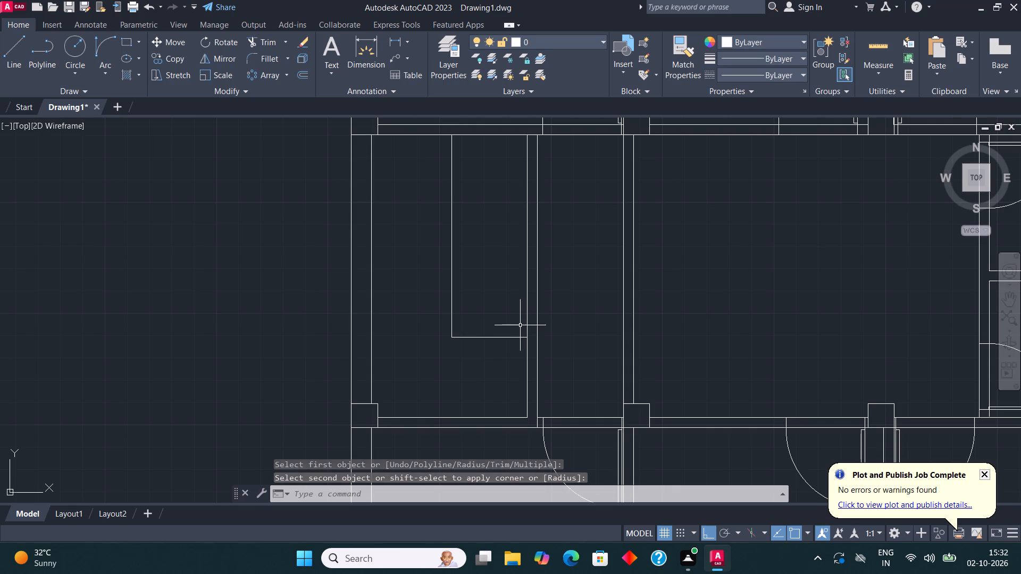
pyautogui.click(118, 39)
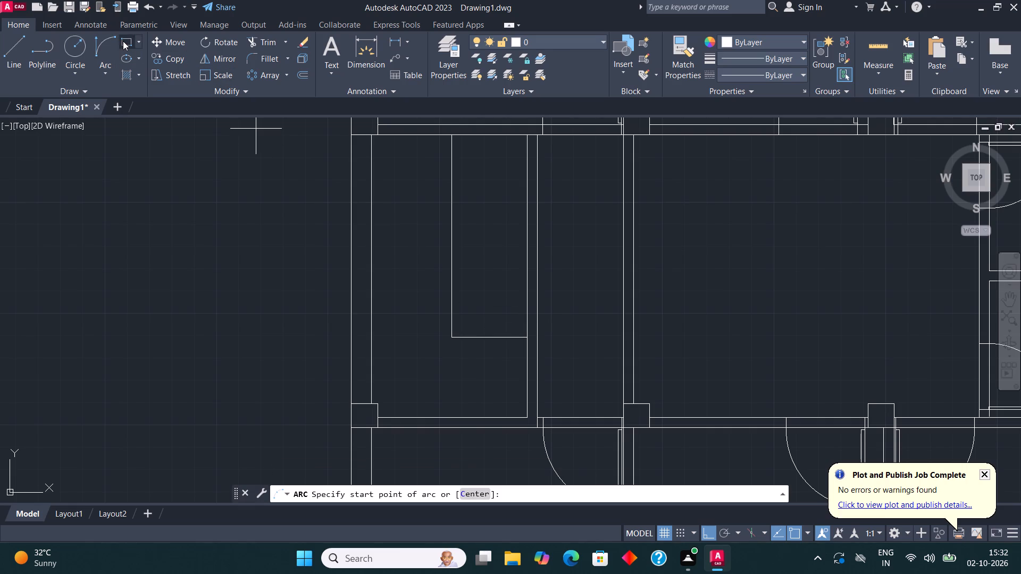
pyautogui.click(123, 41)
pyautogui.moveTo(487, 389); pyautogui.dragTo(493, 382, button='middle')
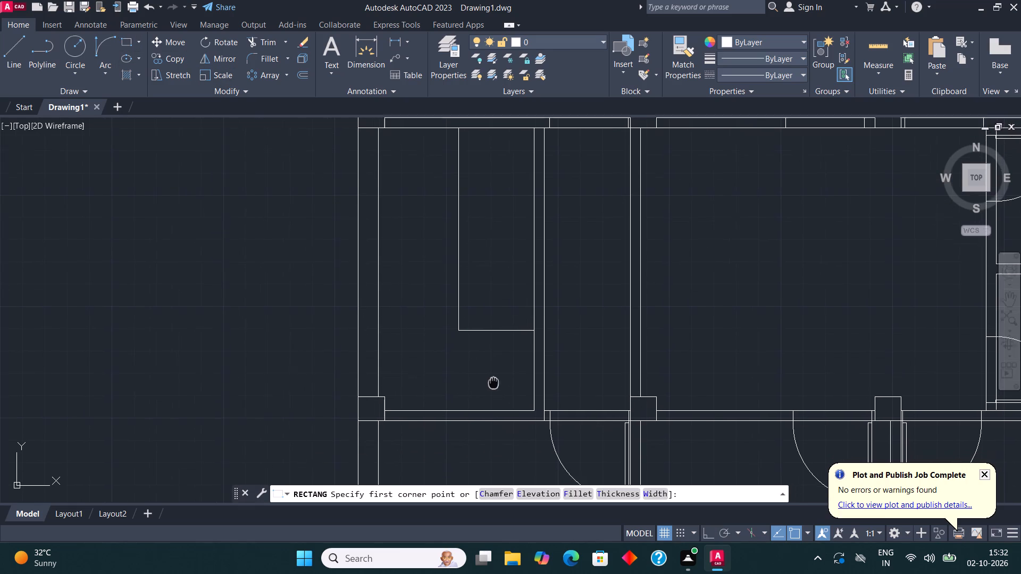
pyautogui.moveTo(493, 382); pyautogui.dragTo(493, 378, button='middle')
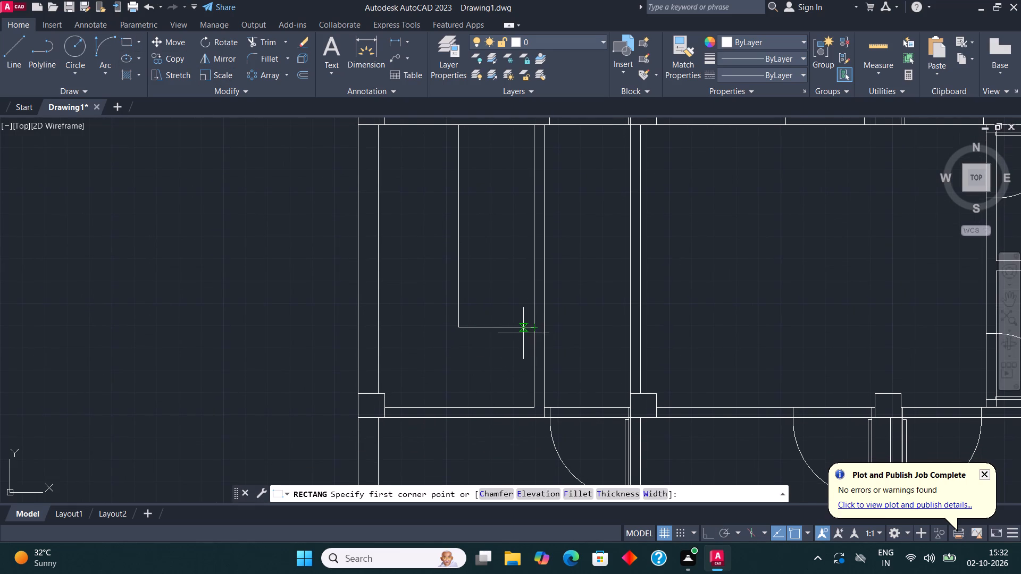
pyautogui.scroll(3, 529, 340)
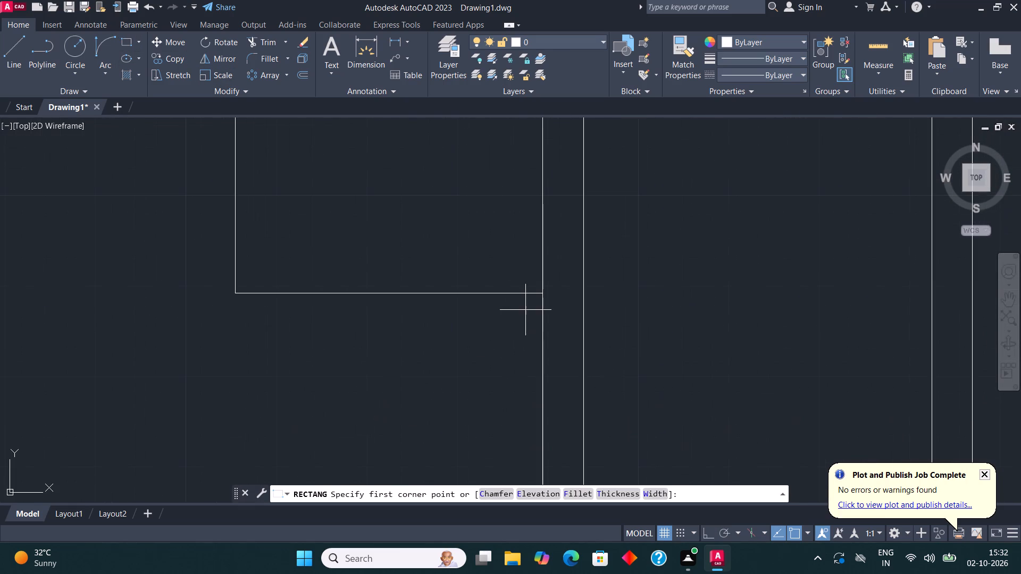
pyautogui.click(526, 310)
pyautogui.scroll(-2, 524, 314)
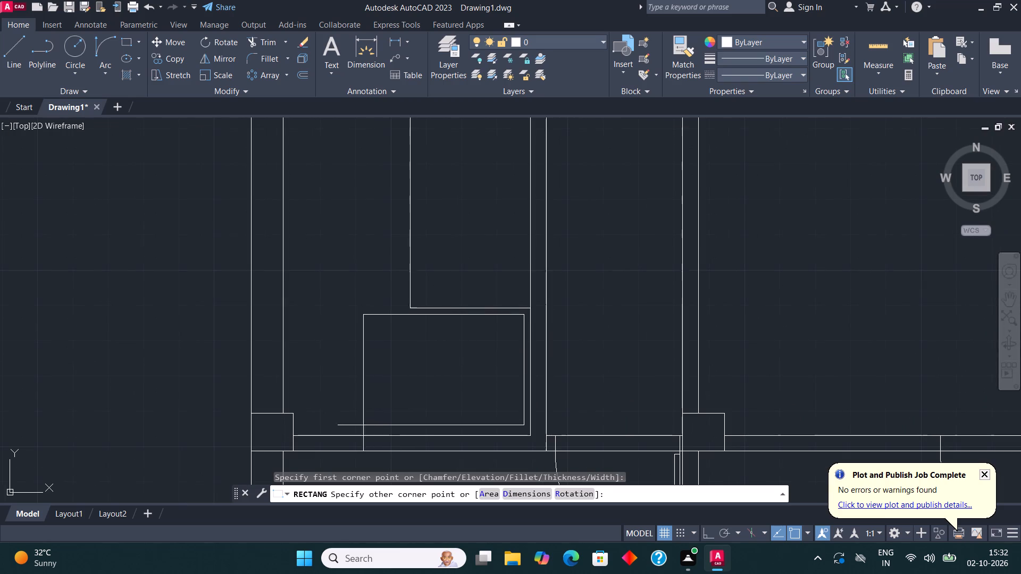
pyautogui.click(353, 429)
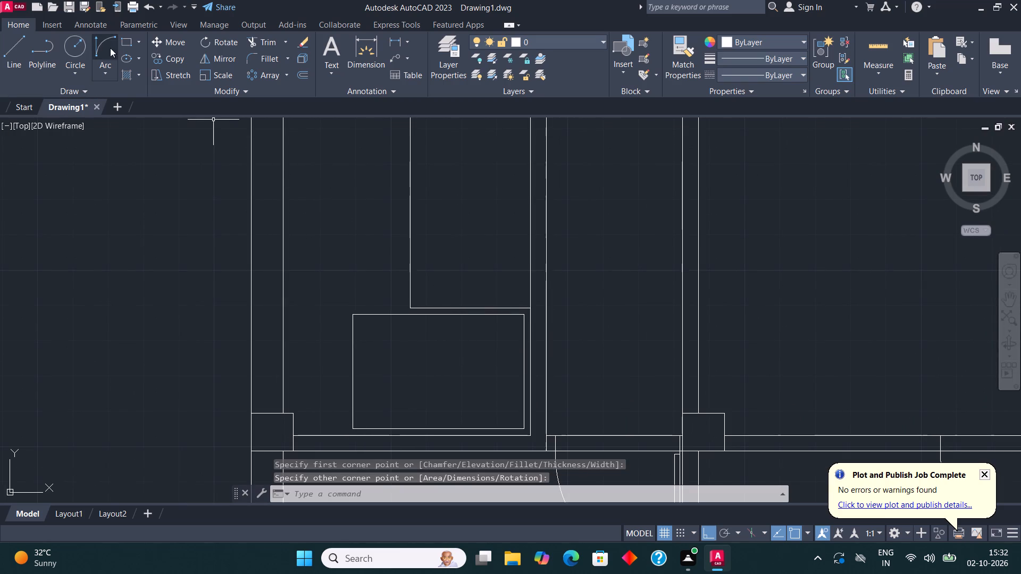
# Draw a smaller rectangle nested inside the one just drawn.
pyautogui.click(127, 44)
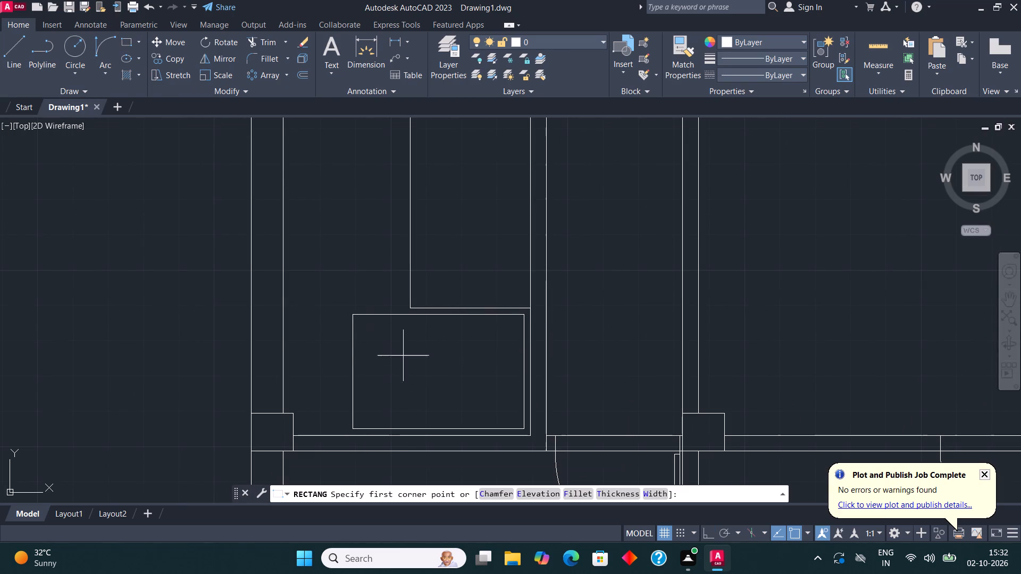
pyautogui.click(379, 327)
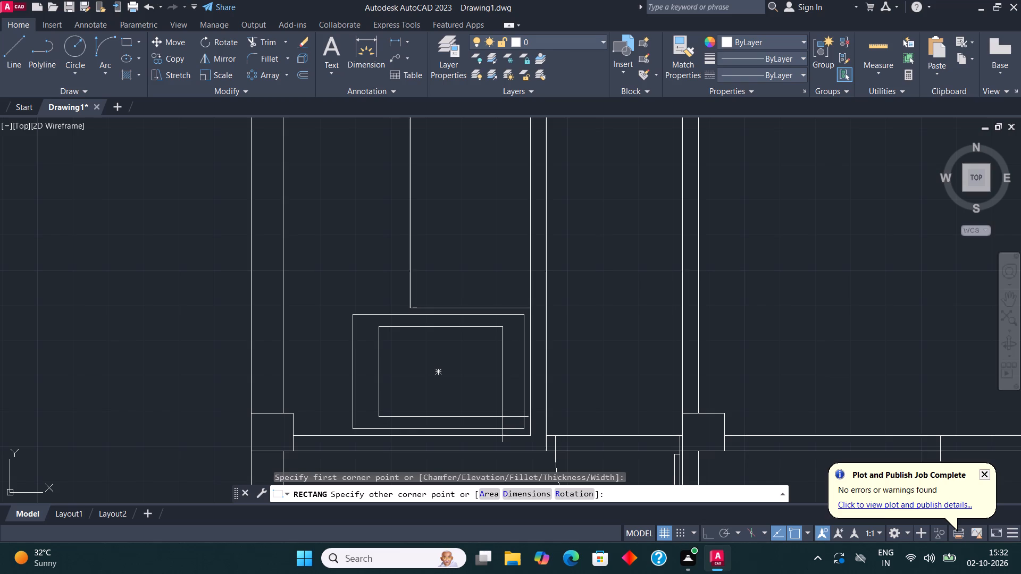
pyautogui.click(500, 416)
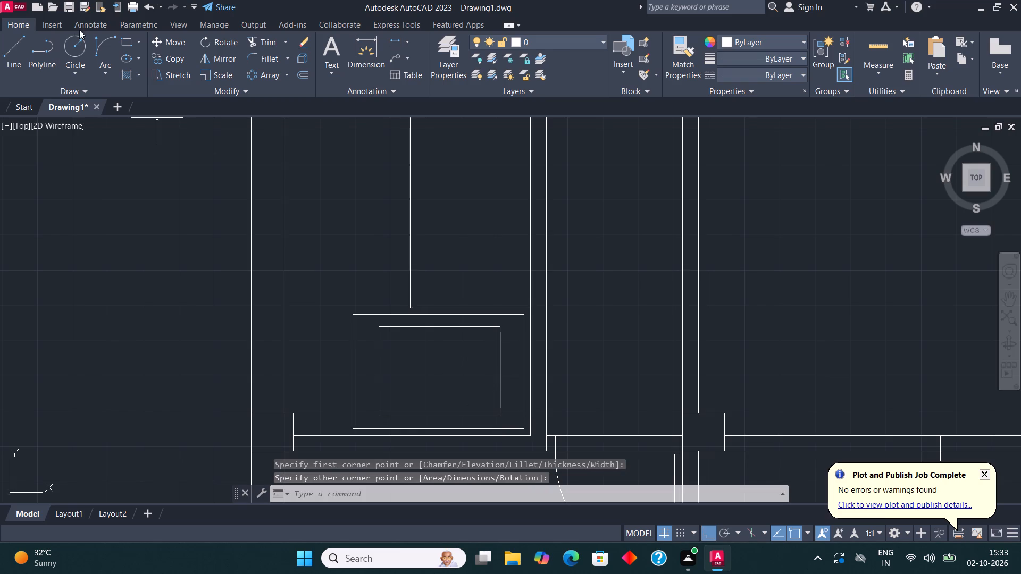
# Draw a circle with a radius of about 2" at the centre of the nested rectangles in the middle-west room.
pyautogui.click(68, 48)
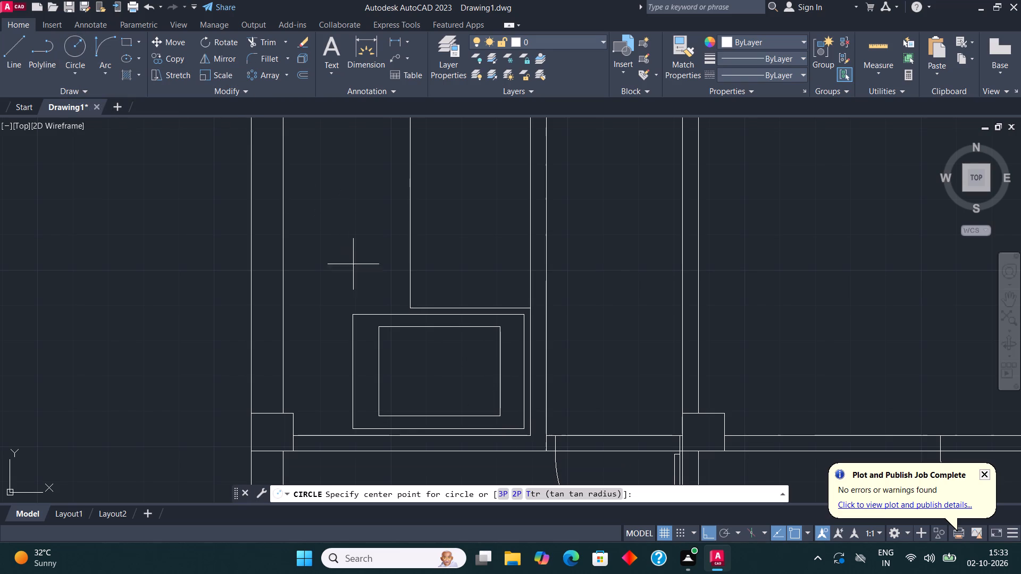
pyautogui.click(436, 375)
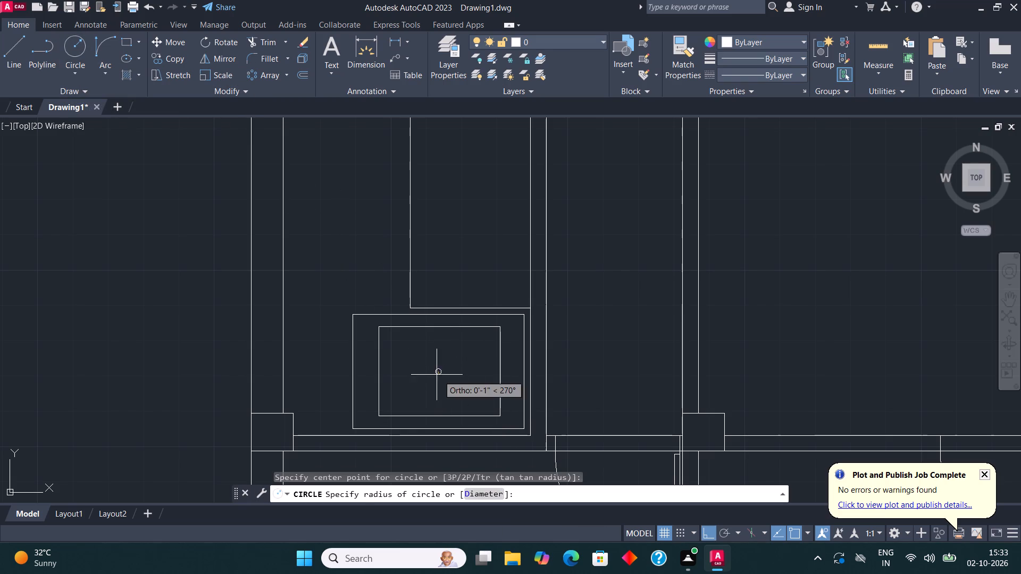
pyautogui.click(440, 377)
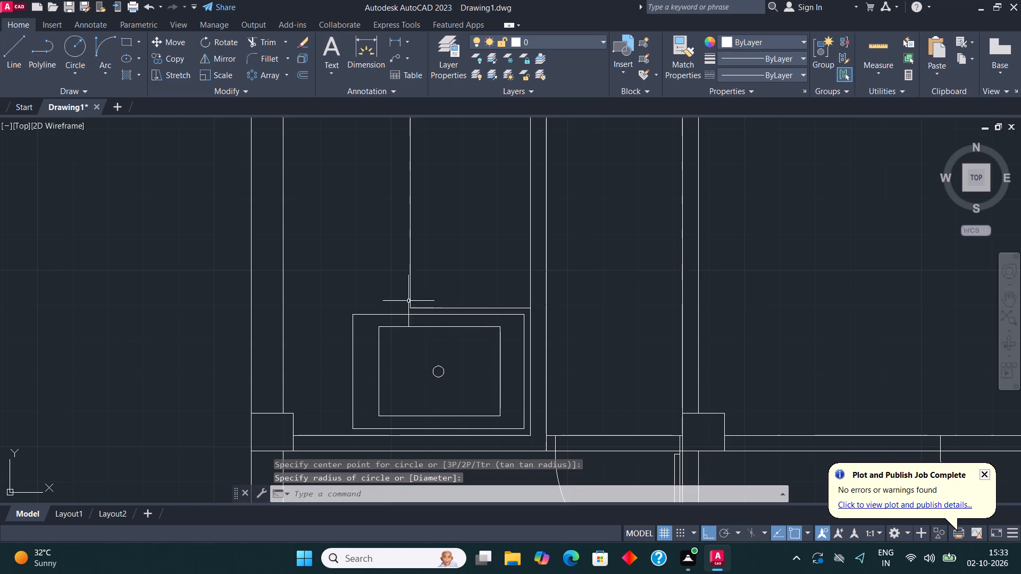
# Scale the two nested rectangles and their centre circle down together to a slightly smaller size.
pyautogui.scroll(-2, 440, 275)
pyautogui.moveTo(469, 209); pyautogui.dragTo(498, 254, button='middle')
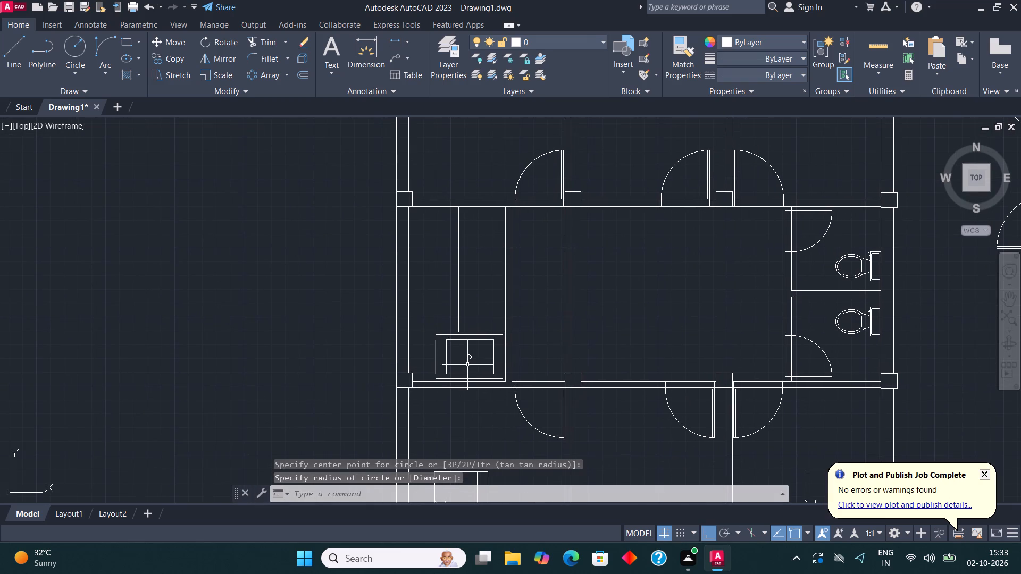
pyautogui.scroll(2, 473, 372)
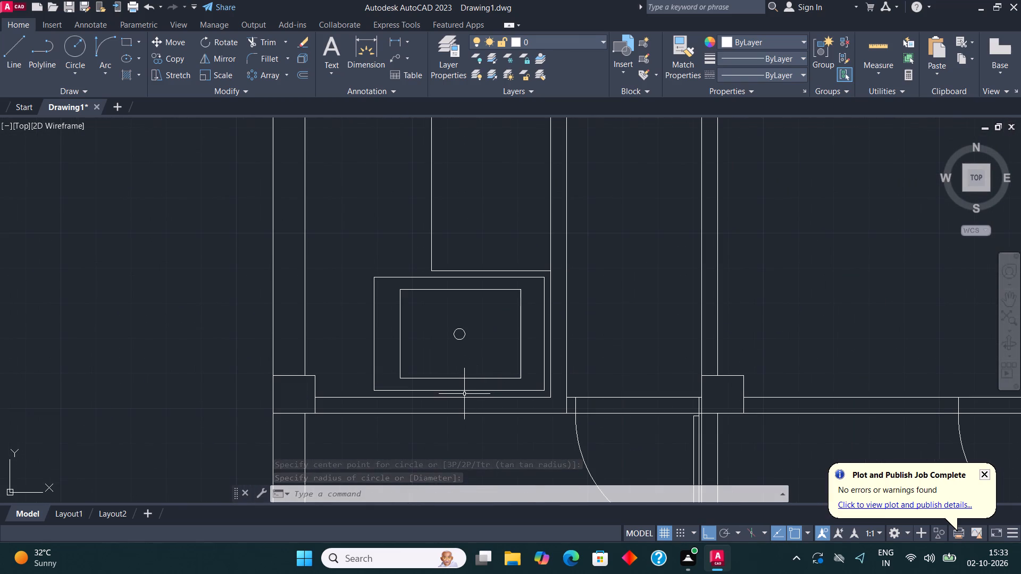
pyautogui.click(464, 394)
pyautogui.click(436, 319)
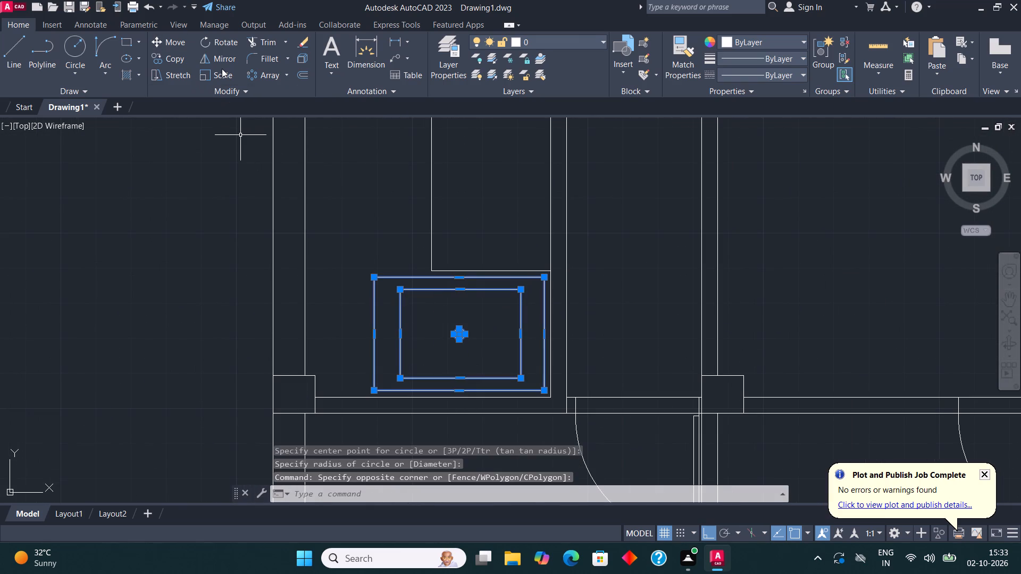
pyautogui.click(222, 69)
pyautogui.click(479, 354)
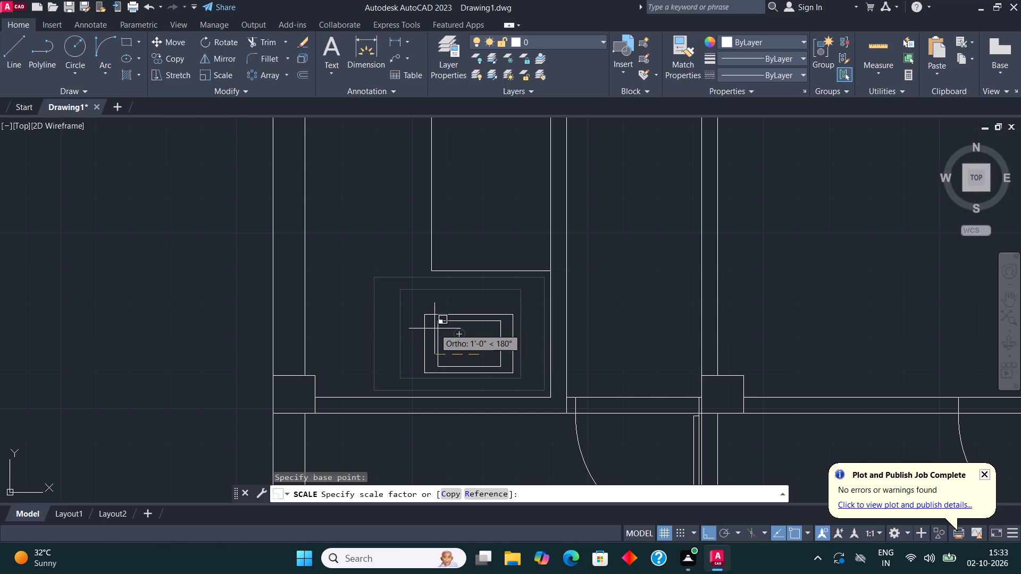
pyautogui.click(415, 327)
# Draw a freehand rectangle from near the room's west wall across to the vertical counter line, north of the nested rectangles.
pyautogui.moveTo(509, 274); pyautogui.dragTo(514, 351, button='middle')
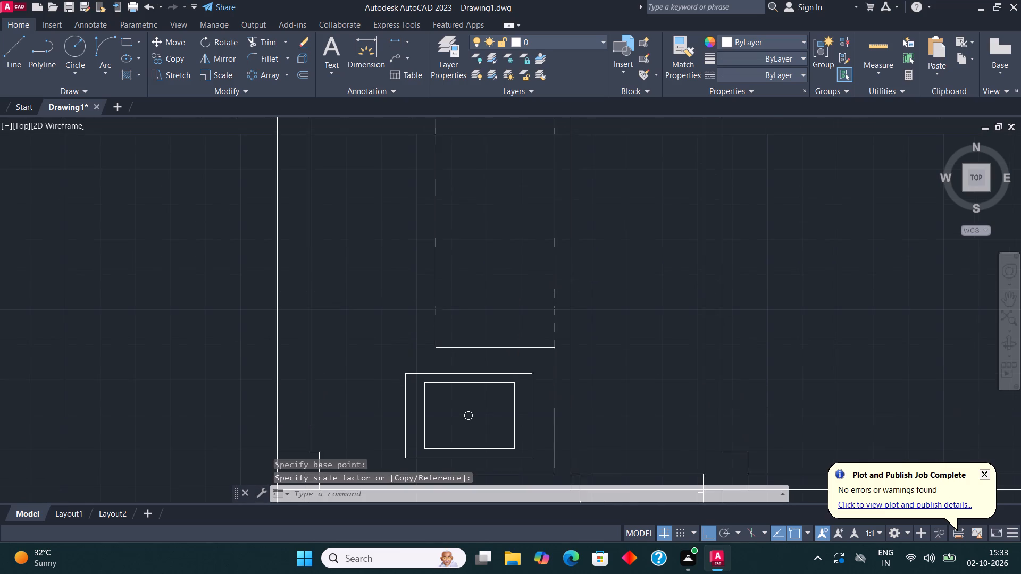
pyautogui.scroll(-1, 514, 351)
pyautogui.moveTo(514, 386); pyautogui.dragTo(517, 408, button='middle')
pyautogui.click(133, 41)
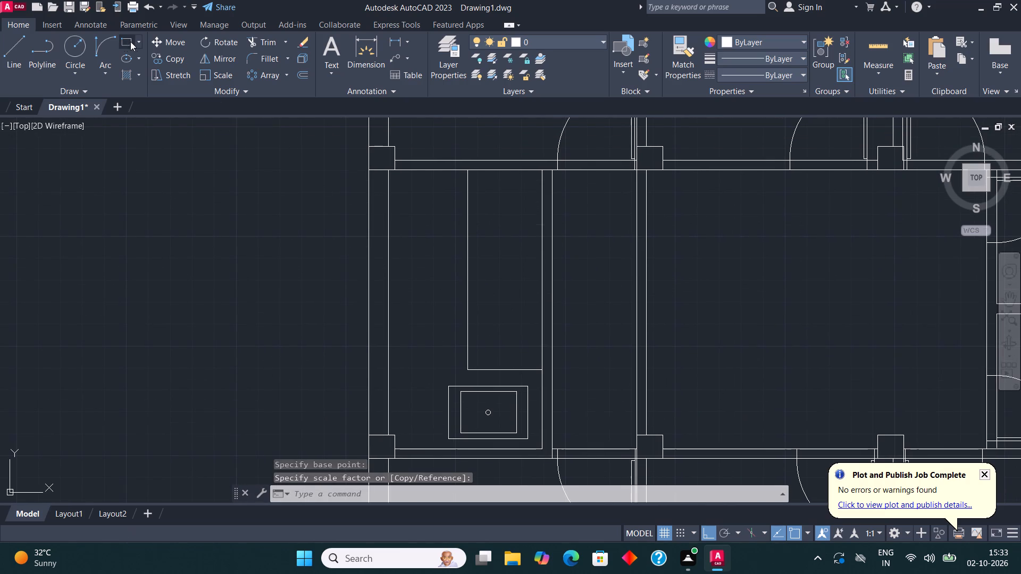
pyautogui.click(124, 43)
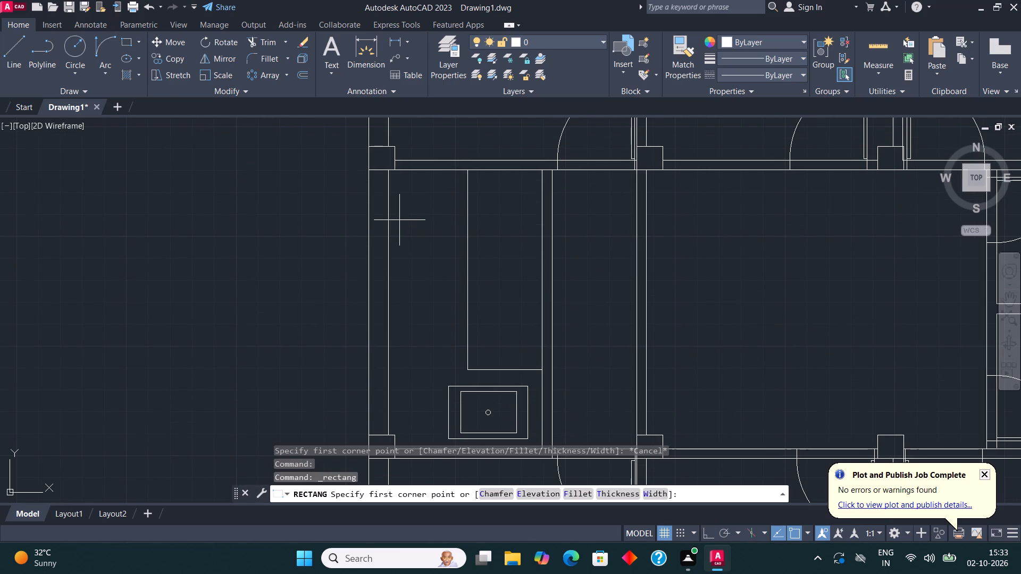
pyautogui.click(397, 218)
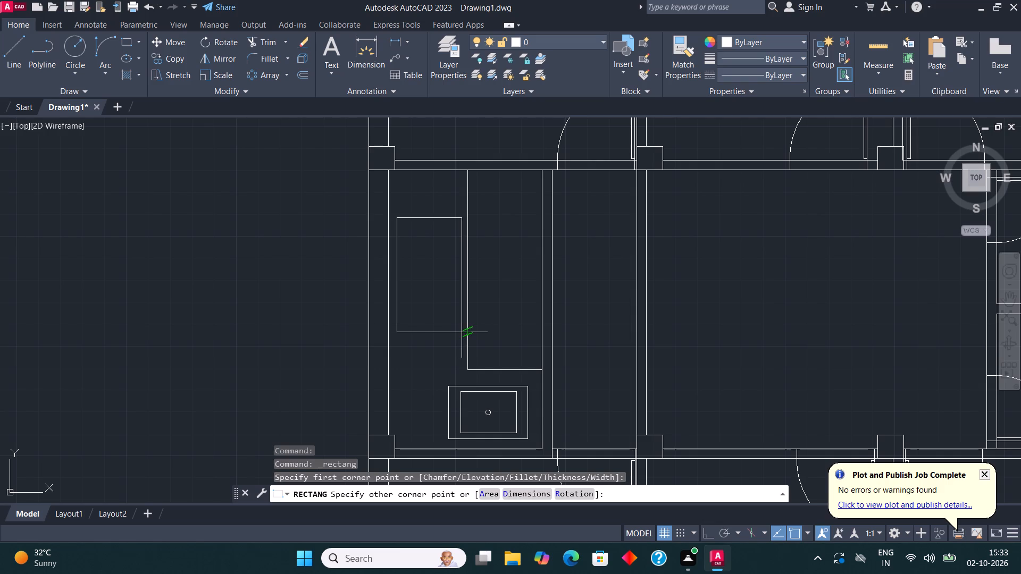
pyautogui.click(463, 323)
# Draw a horizontal line from the midpoint of the new rectangle's west side to its east side, splitting it in two.
pyautogui.moveTo(467, 259); pyautogui.dragTo(457, 289, button='middle')
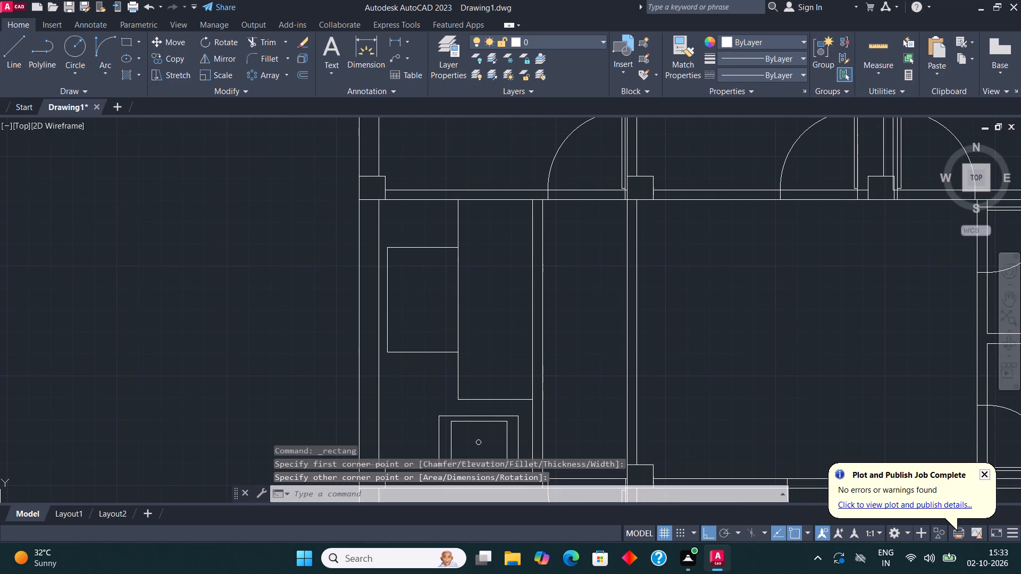
pyautogui.scroll(1, 462, 298)
pyautogui.click(12, 46)
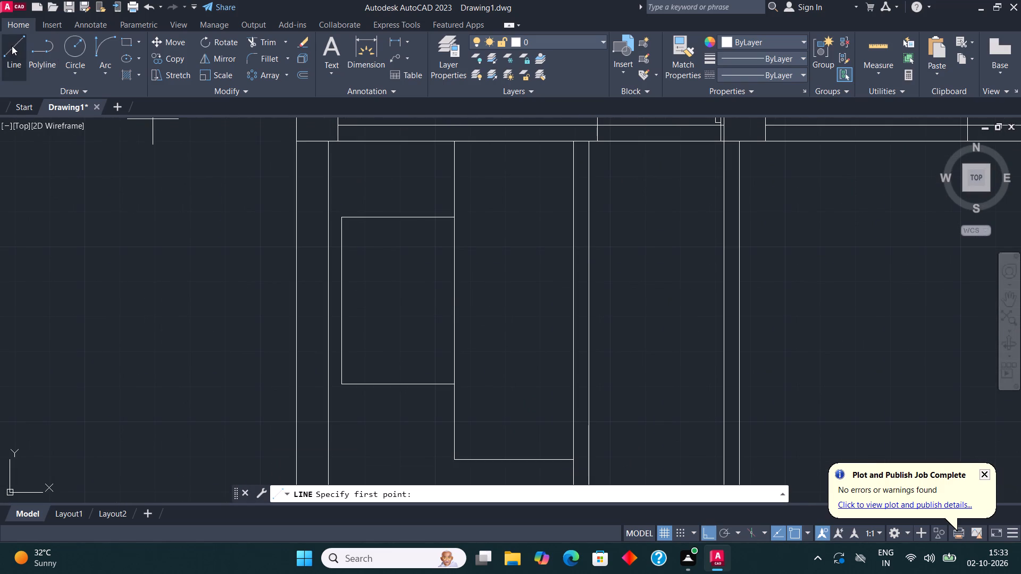
pyautogui.click(344, 300)
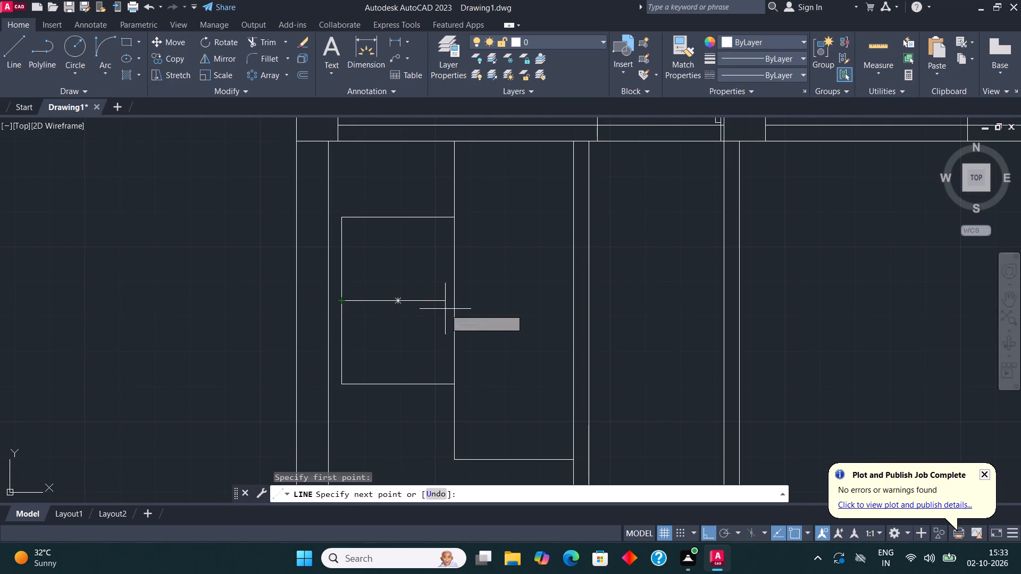
pyautogui.click(456, 300)
# Draw a circle with a radius of about 8" centred in the upper half of the divided rectangle.
pyautogui.click(79, 42)
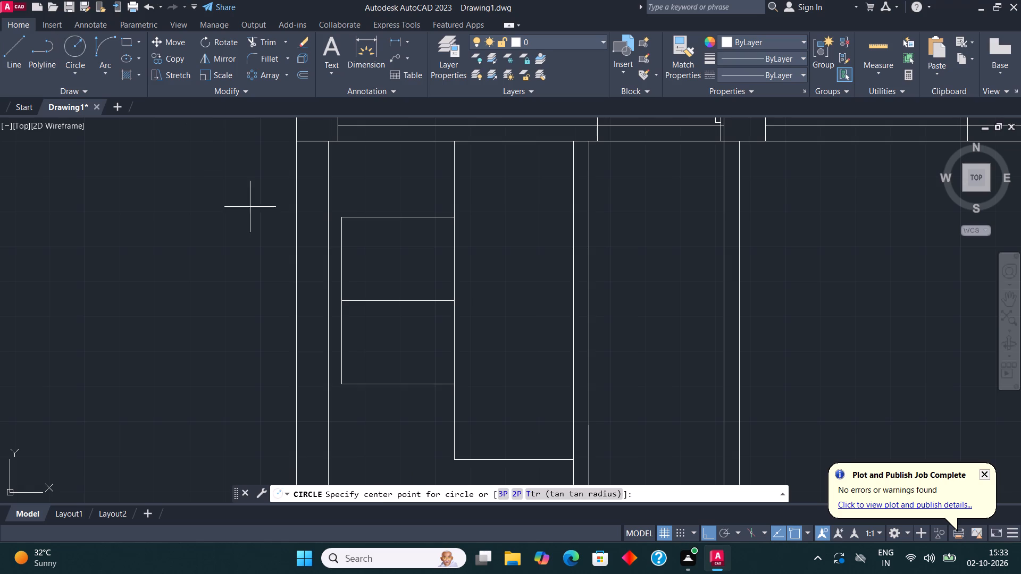
pyautogui.click(400, 262)
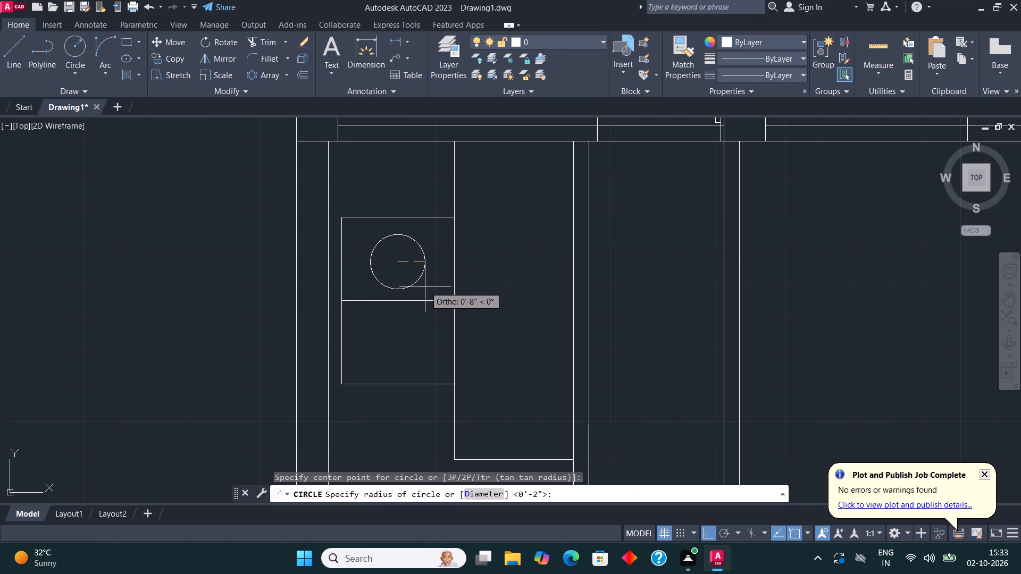
pyautogui.click(428, 290)
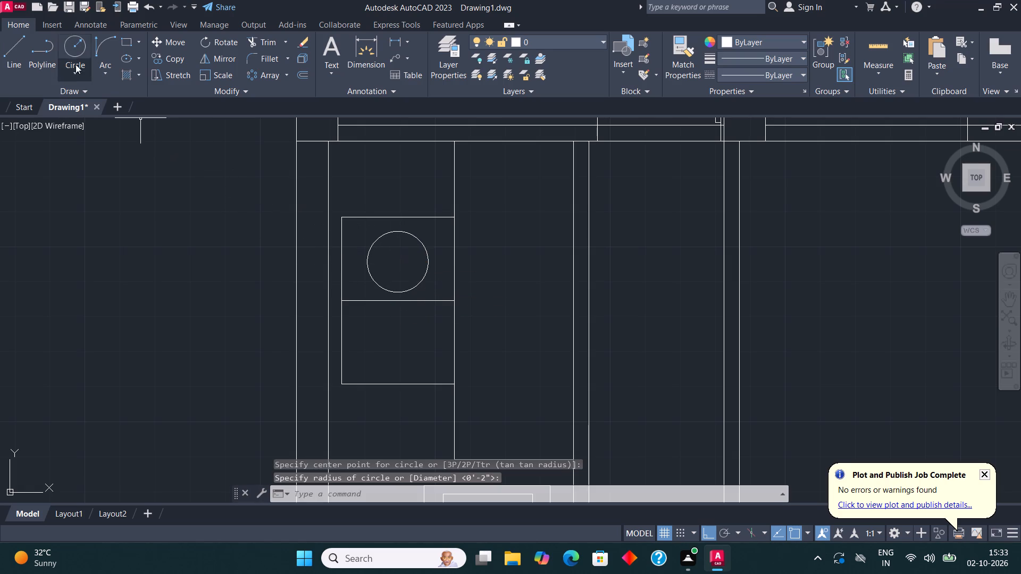
# Draw horizontal and vertical lines across the circle's full width and height, forming a cross through its centre.
pyautogui.click(8, 47)
pyautogui.click(367, 265)
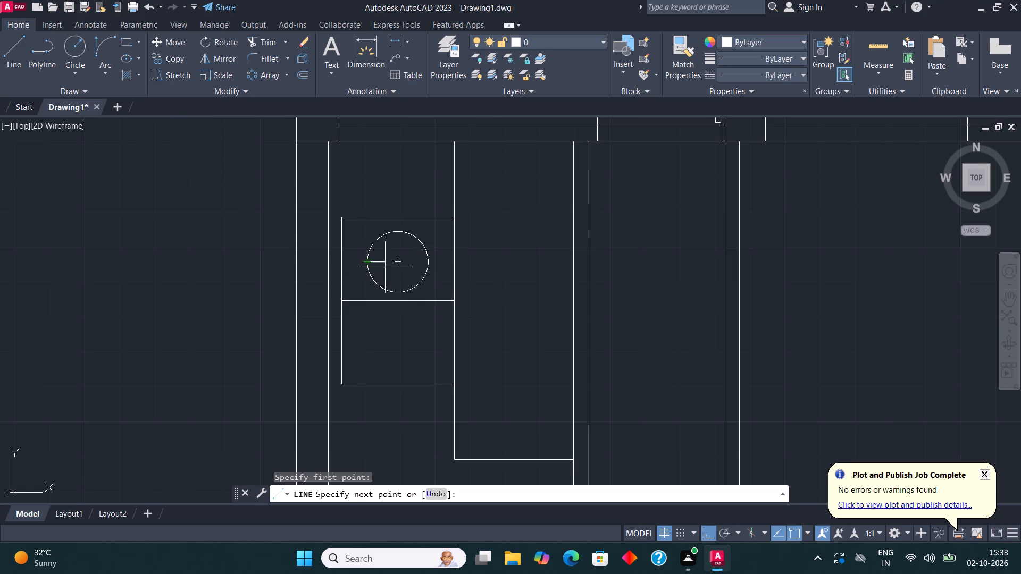
pyautogui.click(430, 262)
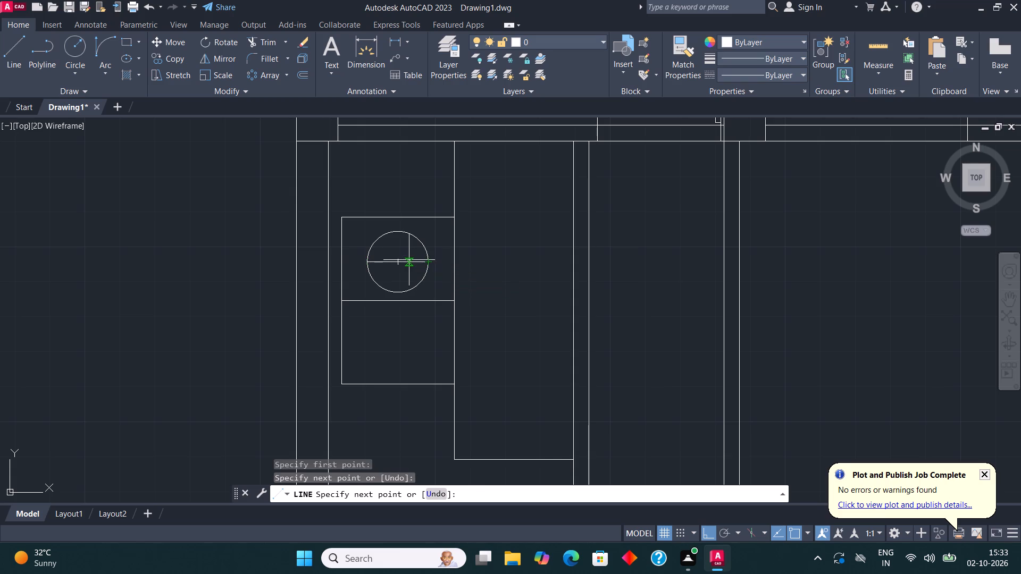
pyautogui.click(401, 261)
pyautogui.click(400, 233)
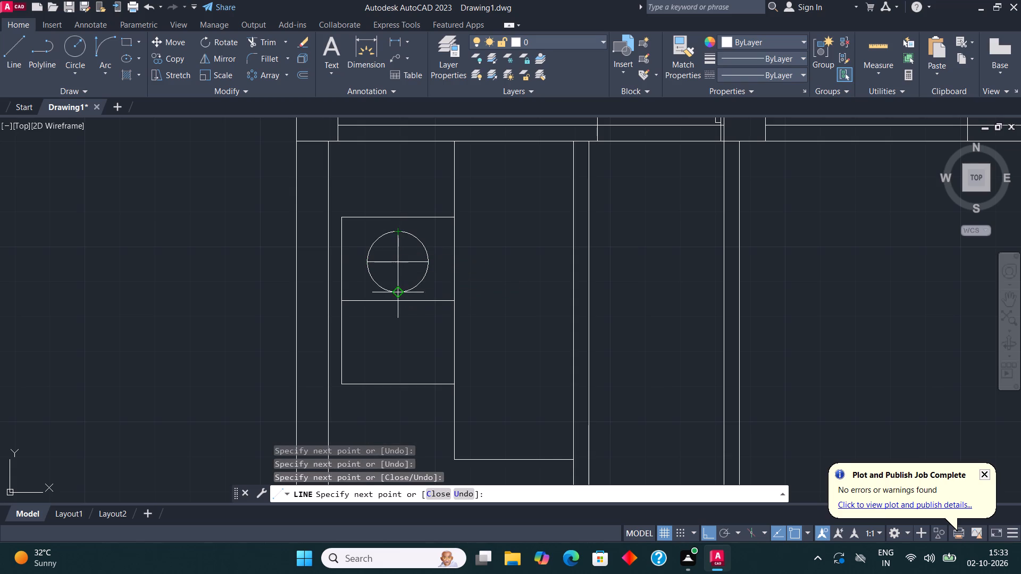
pyautogui.click(397, 289)
pyautogui.press('Escape')
# Copy the crossed circle about 1'-11" straight south into the rectangle's lower half.
pyautogui.click(429, 289)
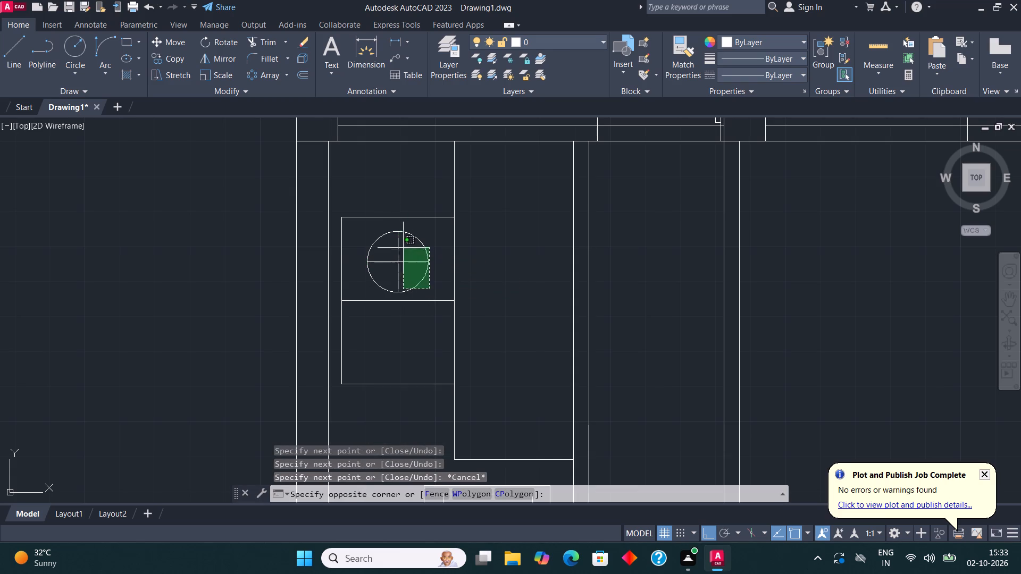
pyautogui.click(390, 241)
pyautogui.click(177, 61)
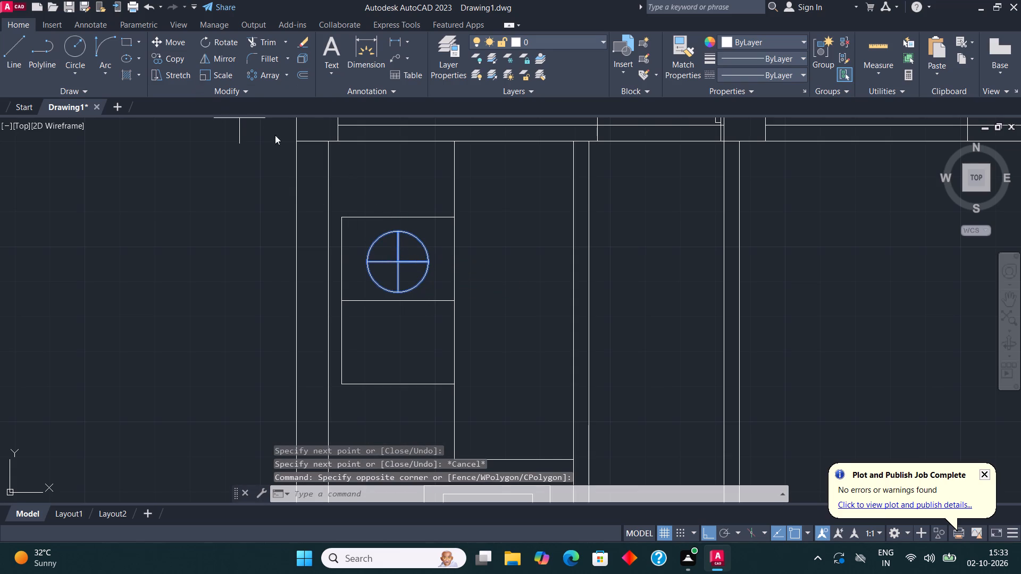
pyautogui.click(398, 266)
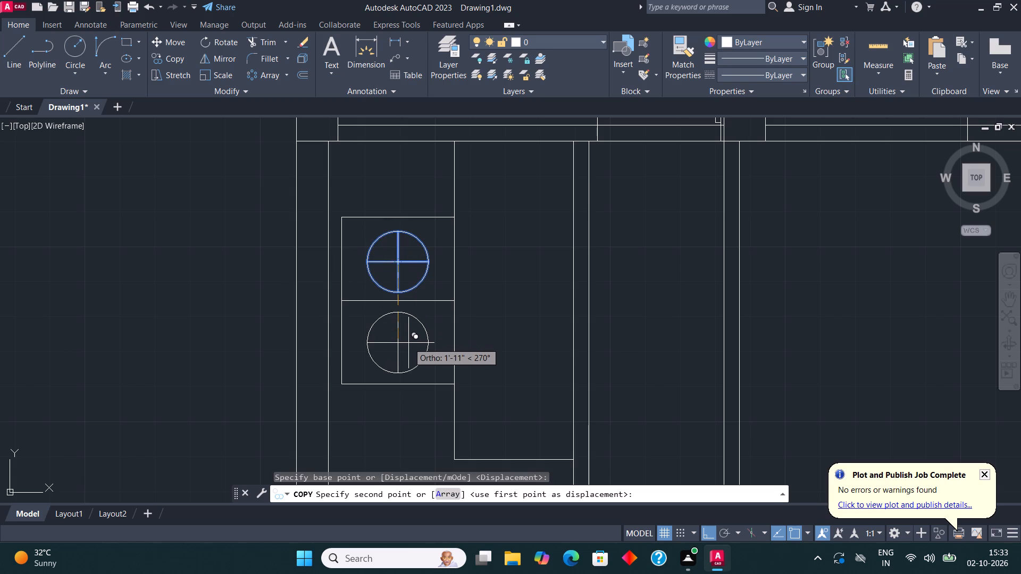
pyautogui.click(412, 343)
pyautogui.press('Escape')
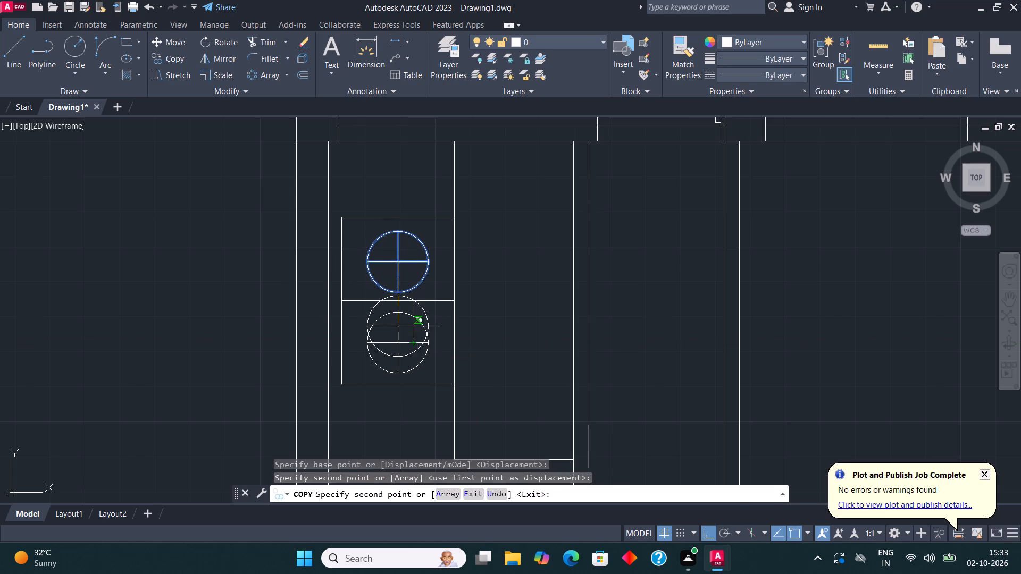
# Stretch the divided rectangle's east side slightly west, away from the vertical counter line.
pyautogui.scroll(1, 538, 112)
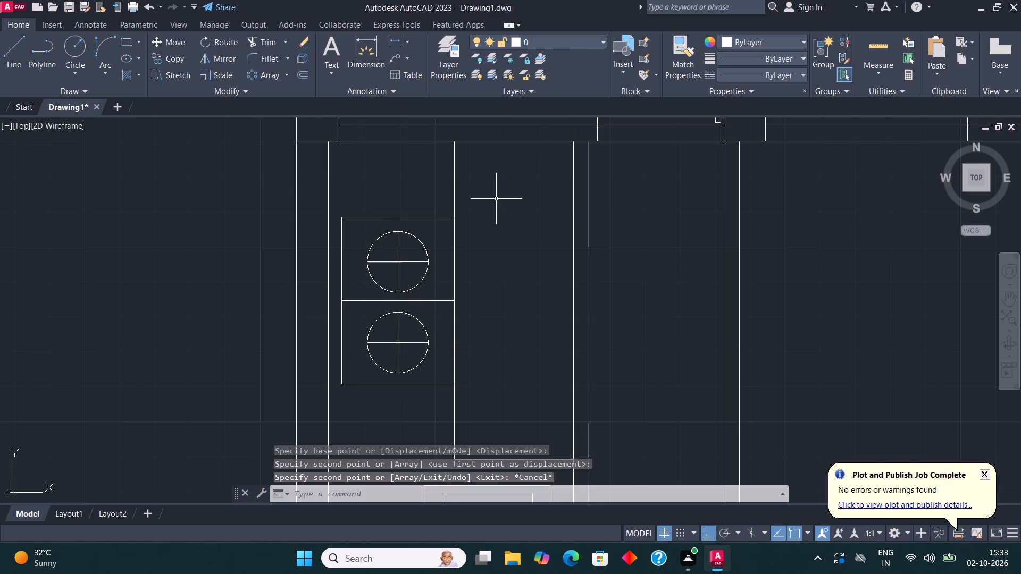
pyautogui.scroll(-1, 497, 200)
pyautogui.moveTo(535, 227); pyautogui.dragTo(534, 271, button='middle')
pyautogui.scroll(-1, 468, 263)
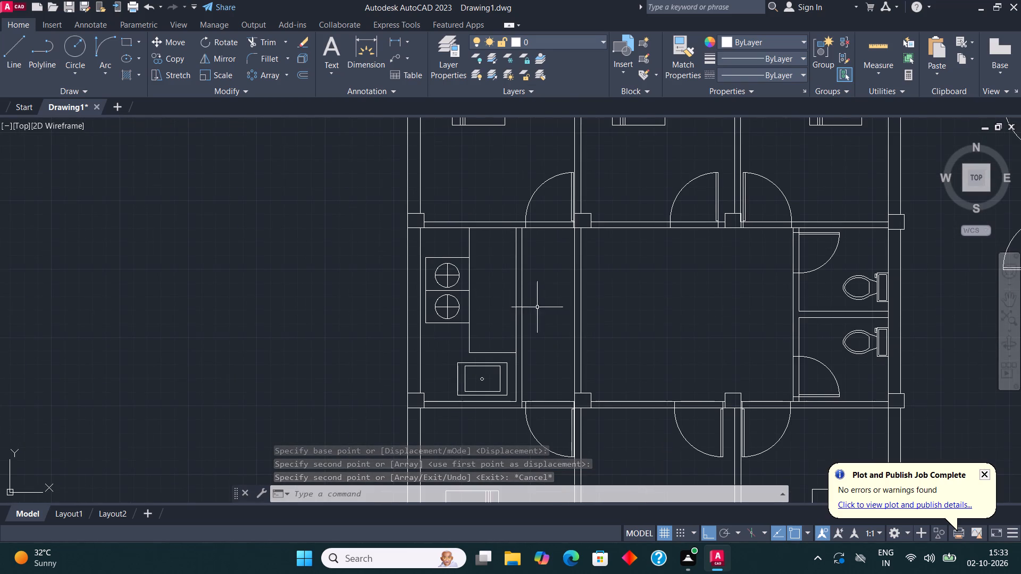
pyautogui.moveTo(540, 310); pyautogui.dragTo(518, 307, button='middle')
pyautogui.scroll(2, 455, 292)
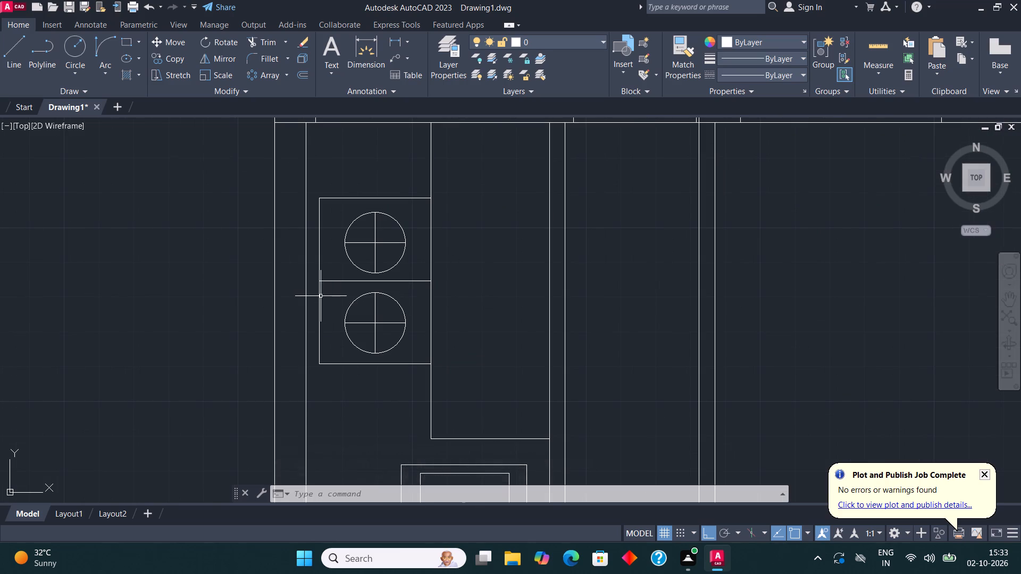
pyautogui.click(318, 296)
pyautogui.scroll(1, 429, 292)
pyautogui.click(431, 277)
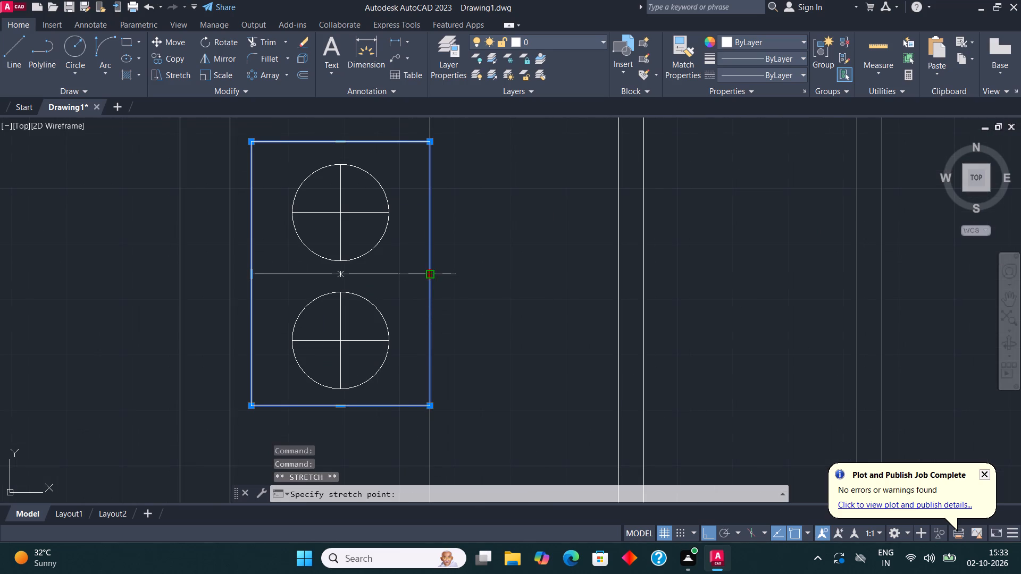
pyautogui.click(414, 280)
pyautogui.press('Escape')
# Trim the end of the dividing line that extends past the rectangle's east side to the counter line.
pyautogui.scroll(-2, 442, 290)
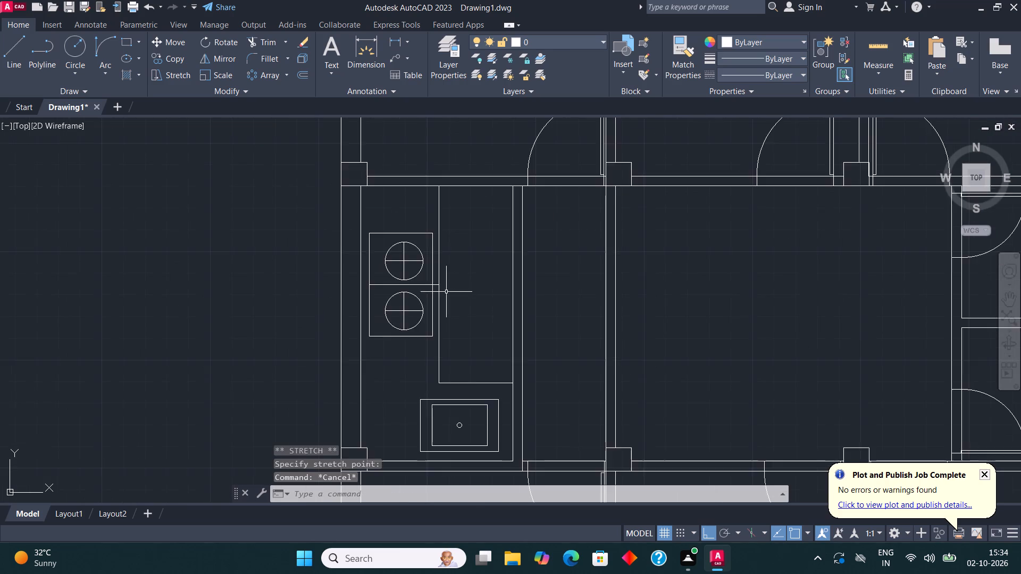
pyautogui.scroll(4, 440, 288)
pyautogui.click(273, 43)
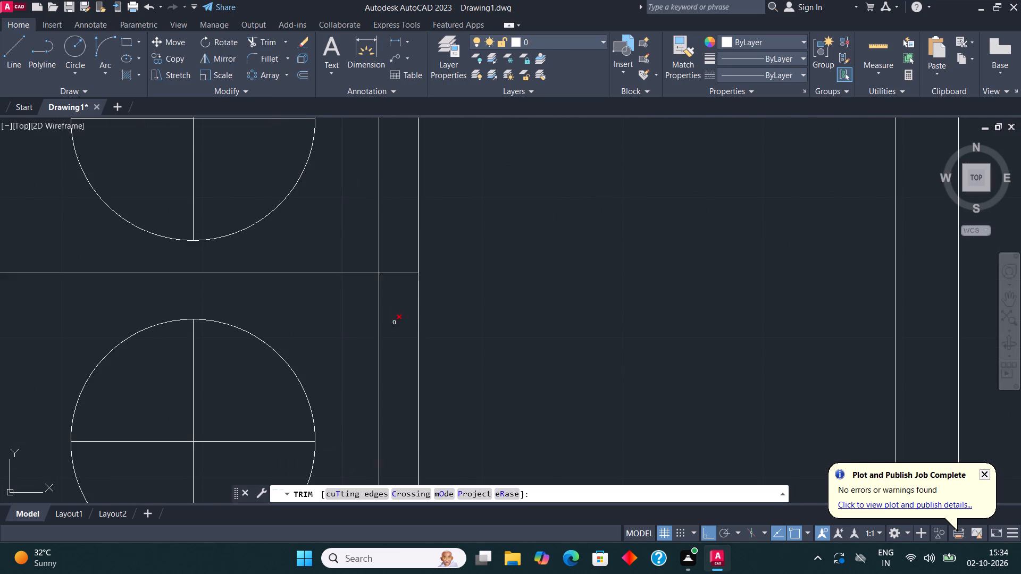
pyautogui.click(401, 274)
pyautogui.scroll(-3, 401, 292)
pyautogui.press('Escape')
# Review the whole floor plan and the fixture layout in the middle row of rooms.
pyautogui.scroll(-1, 518, 301)
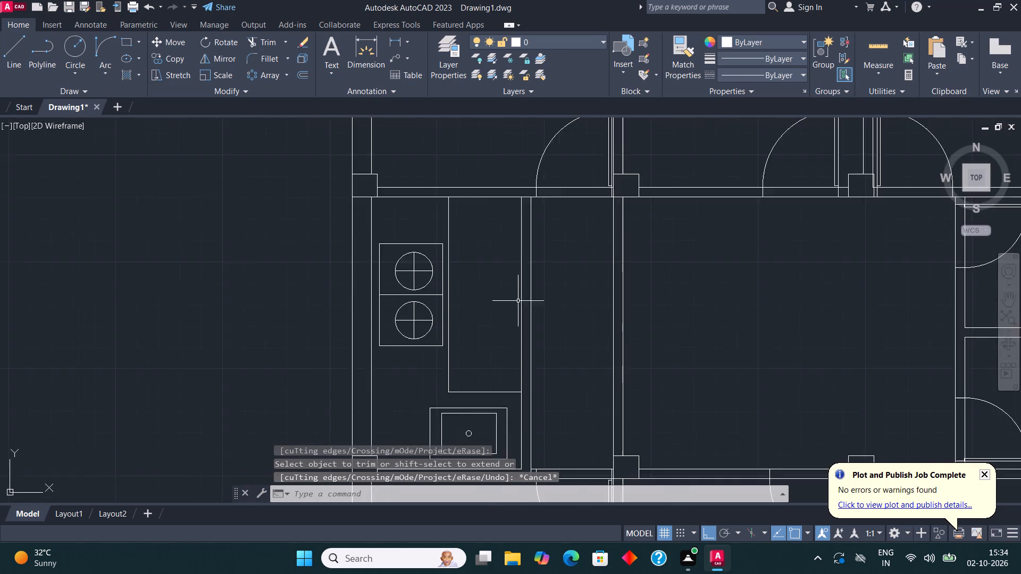
pyautogui.scroll(-2, 518, 301)
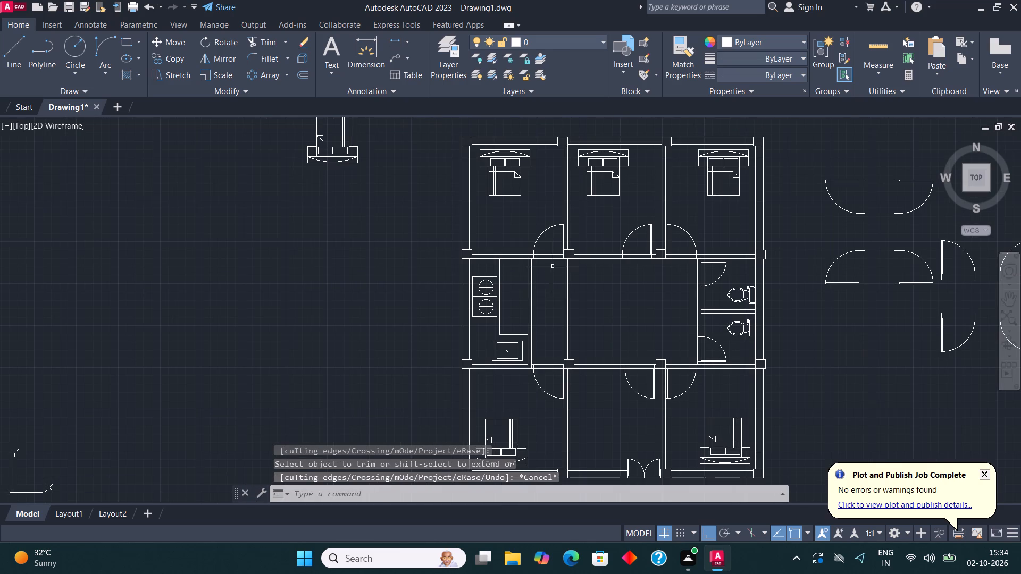
pyautogui.moveTo(587, 207); pyautogui.dragTo(564, 215, button='middle')
pyautogui.moveTo(748, 359); pyautogui.dragTo(691, 329, button='middle')
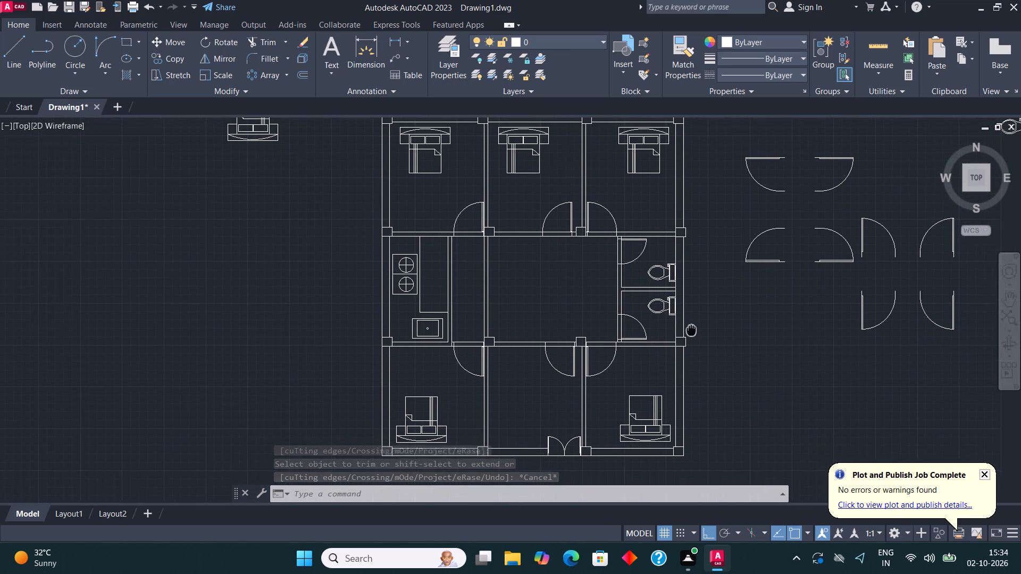
pyautogui.moveTo(691, 329); pyautogui.dragTo(691, 328, button='middle')
pyautogui.moveTo(551, 293); pyautogui.dragTo(534, 337, button='middle')
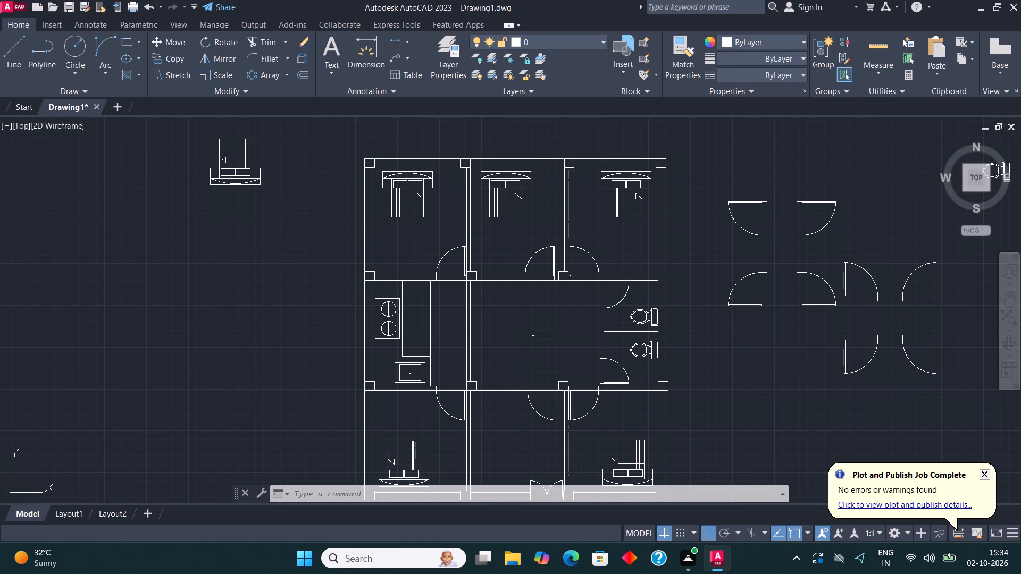
pyautogui.moveTo(493, 329); pyautogui.dragTo(492, 341, button='middle')
pyautogui.scroll(2, 422, 382)
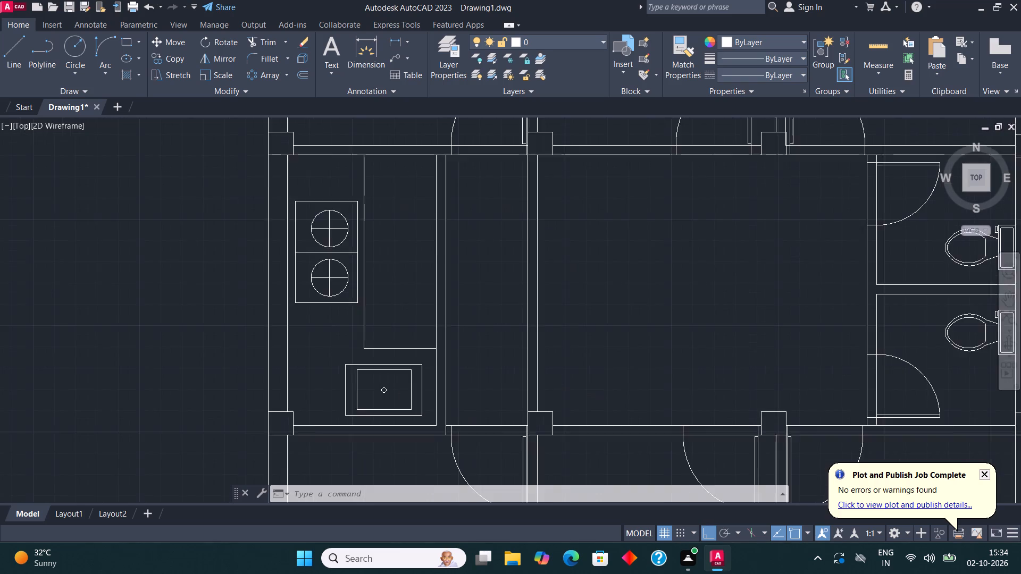
# Draw two short lines across the kitchen's east partition wall to mark both ends of an opening.
pyautogui.scroll(2, 422, 382)
pyautogui.click(6, 50)
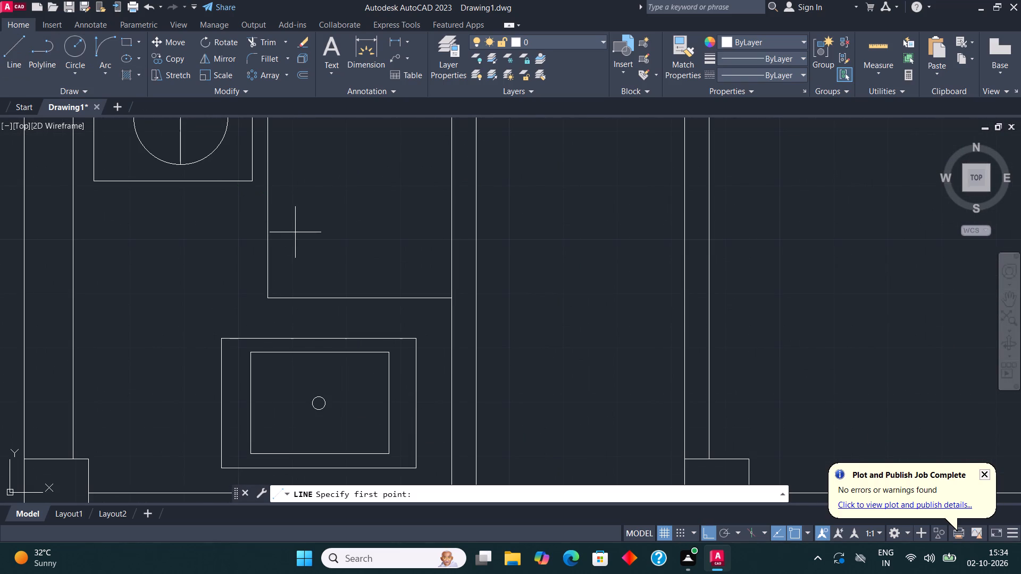
pyautogui.click(448, 260)
pyautogui.click(476, 256)
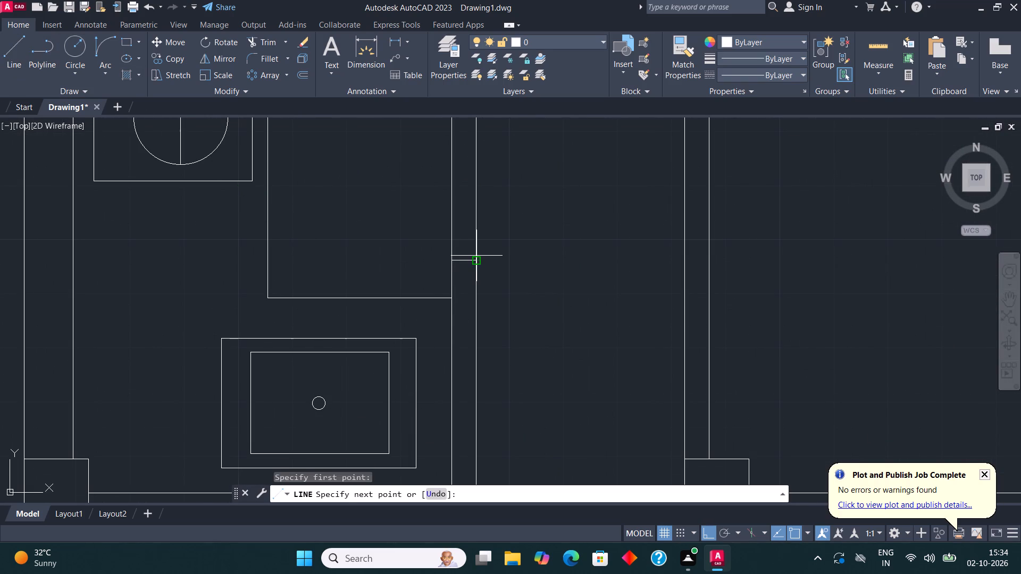
pyautogui.click(19, 53)
pyautogui.scroll(-2, 632, 254)
pyautogui.moveTo(633, 256); pyautogui.dragTo(639, 381, button='middle')
pyautogui.click(567, 276)
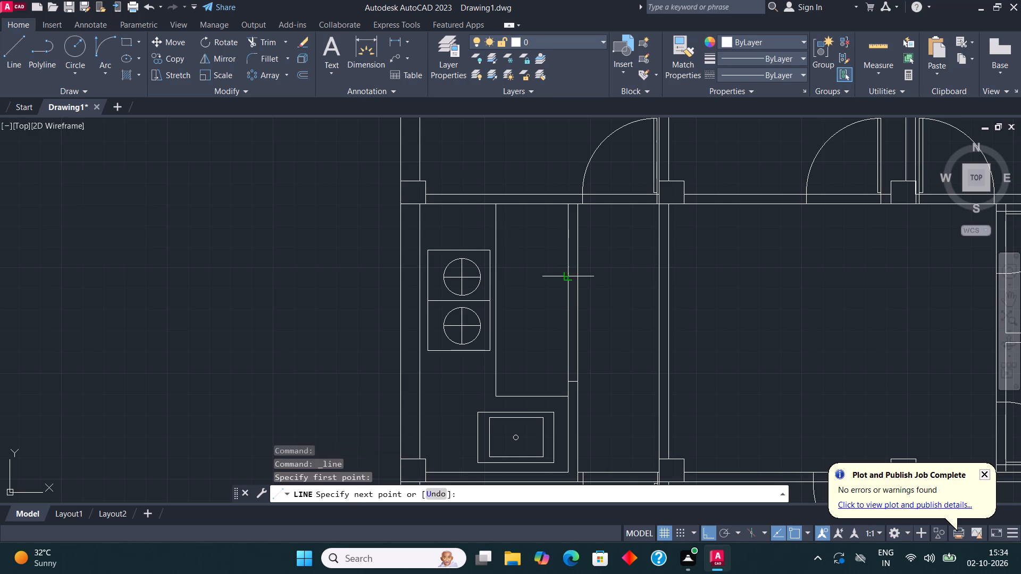
pyautogui.click(576, 276)
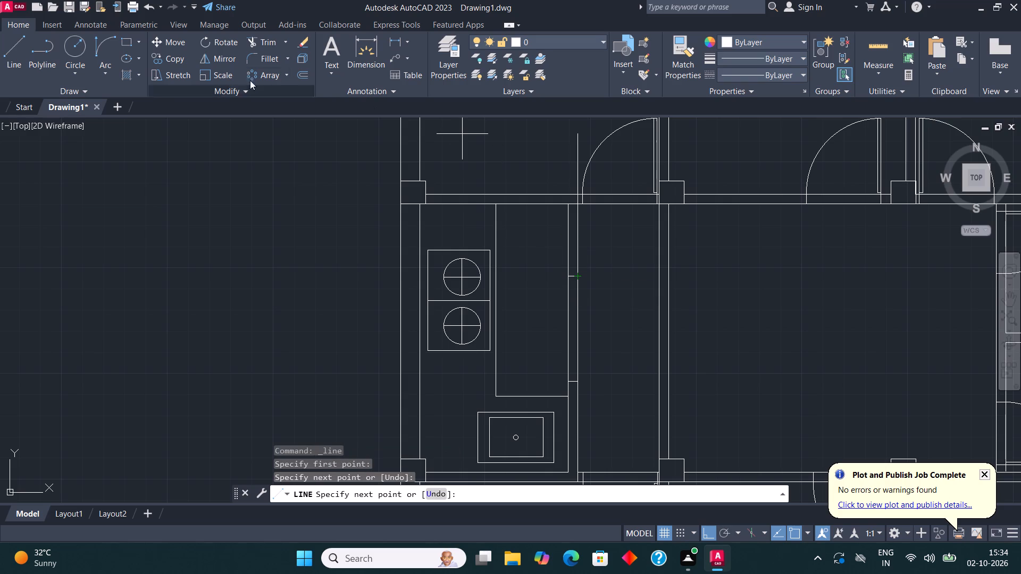
# Trim both wall lines between the two short lines to open the kitchen's east partition.
pyautogui.click(264, 45)
pyautogui.click(554, 337)
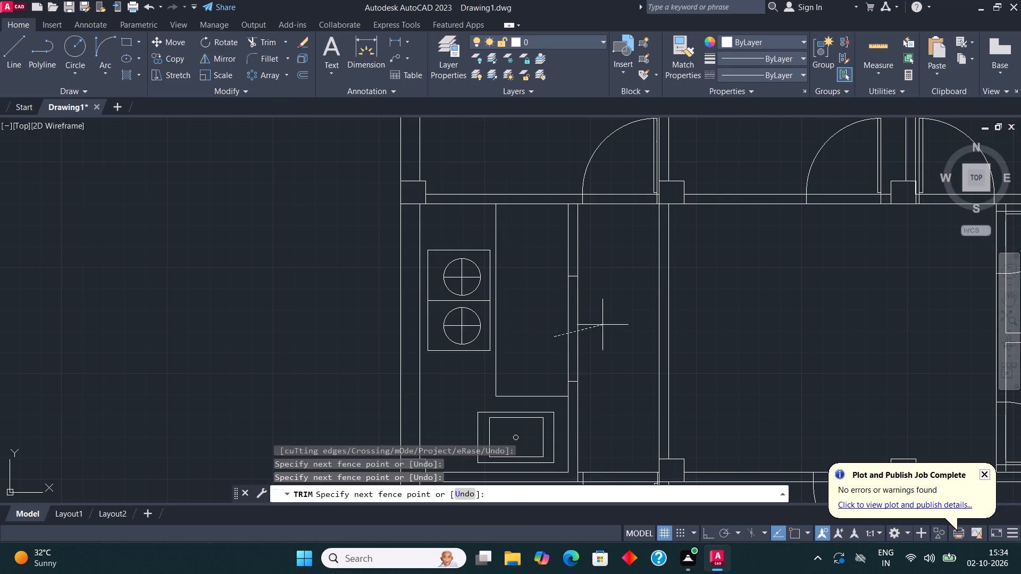
pyautogui.click(605, 324)
pyautogui.moveTo(707, 310); pyautogui.dragTo(487, 299, button='middle')
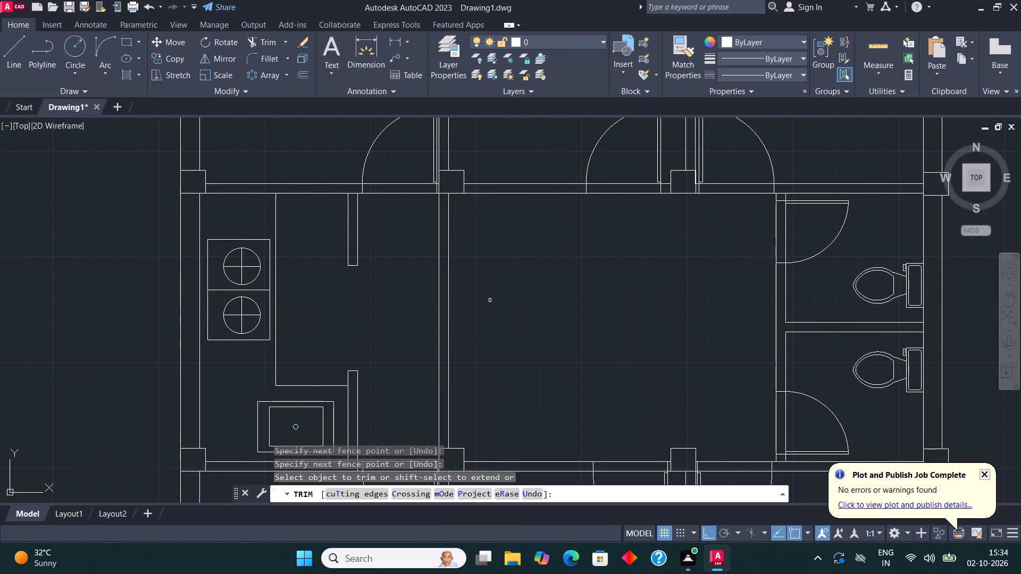
pyautogui.press('Escape')
# Draw a rectangular dining table in the centre of the middle room, longer in the east-west direction.
pyautogui.moveTo(634, 303); pyautogui.dragTo(588, 298, button='middle')
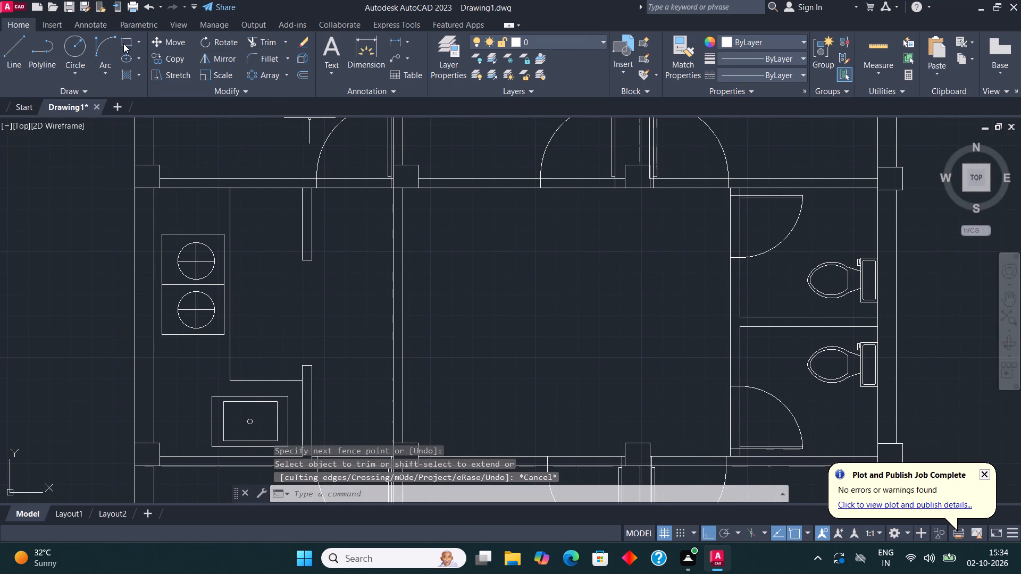
pyautogui.click(123, 44)
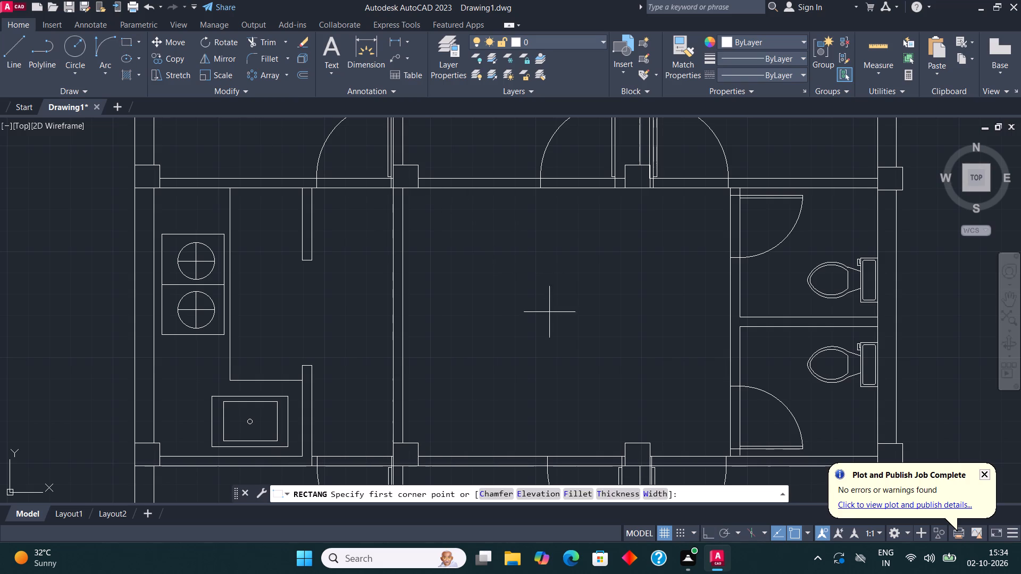
pyautogui.click(505, 282)
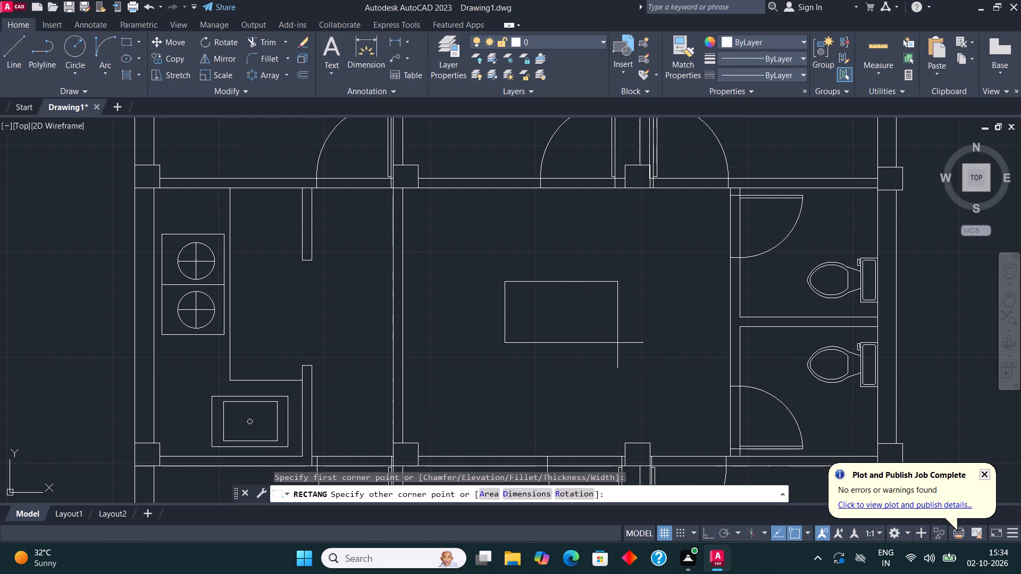
pyautogui.click(627, 354)
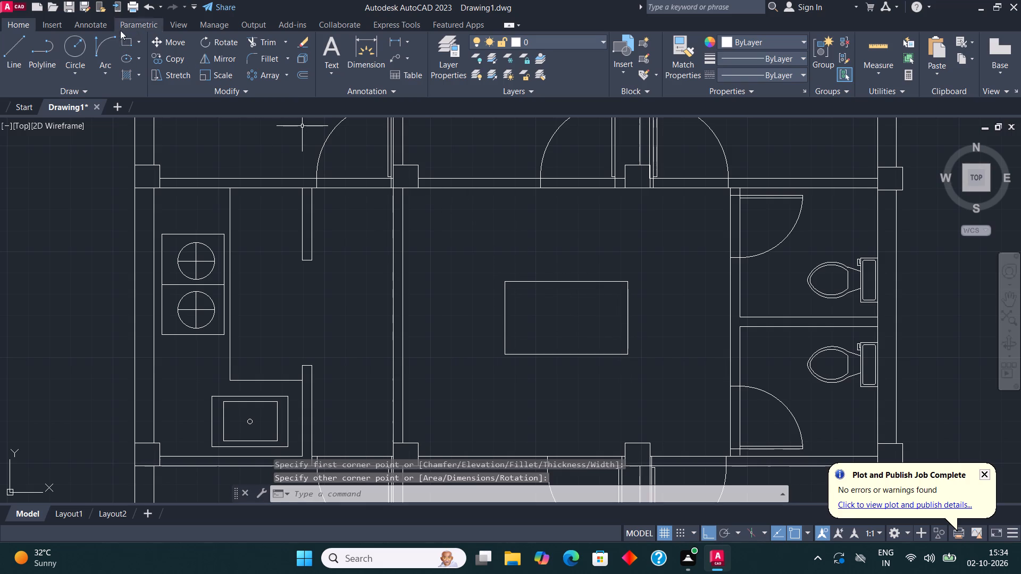
# Draw a small chair seat rectangle on the table's north edge, near its west end.
pyautogui.click(121, 39)
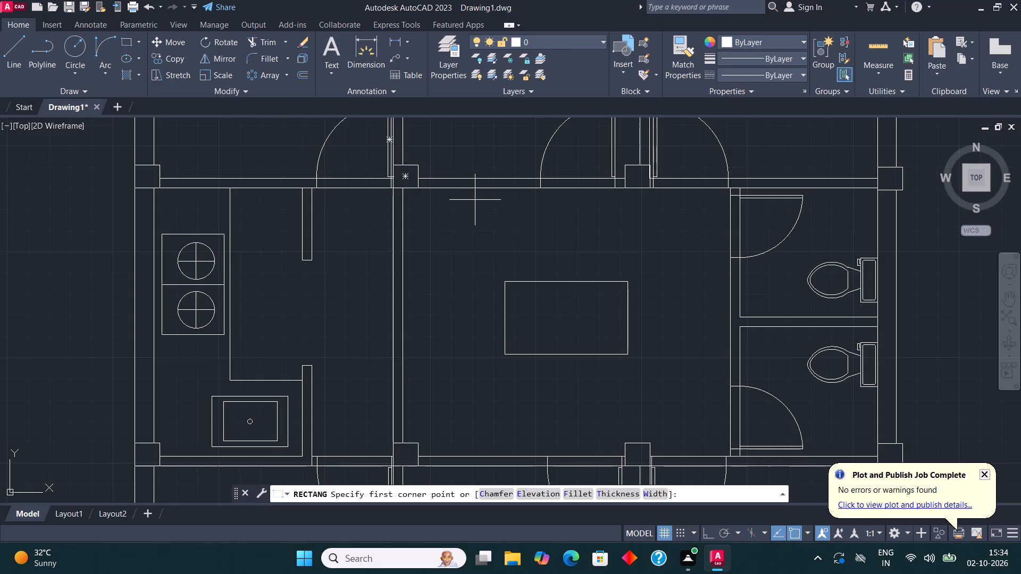
pyautogui.scroll(2, 475, 200)
pyautogui.click(592, 406)
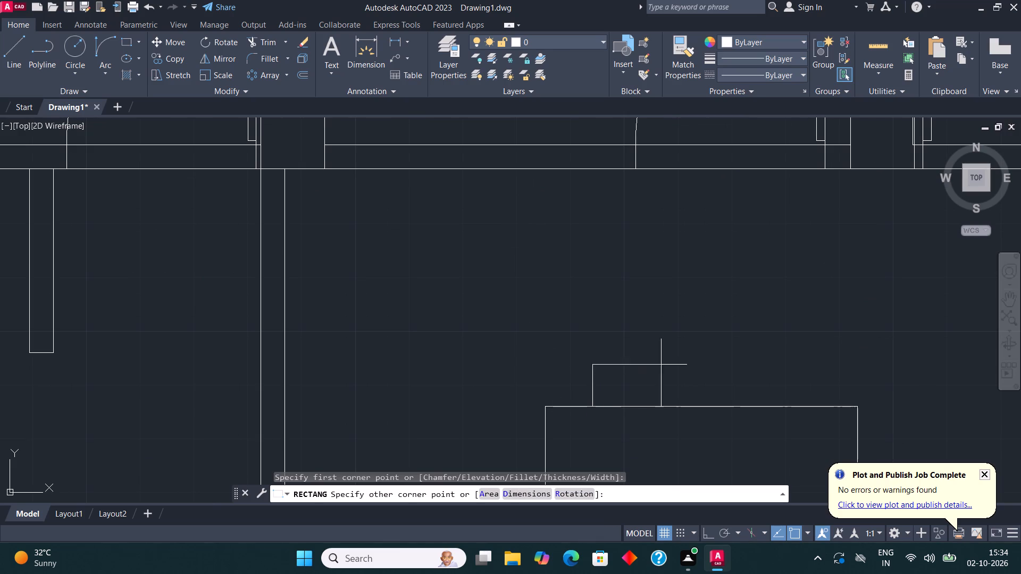
pyautogui.click(669, 338)
# Draw a line outline around the seat's west, north and east sides, about 1'-7" wide, with short returns to the seat.
pyautogui.click(18, 58)
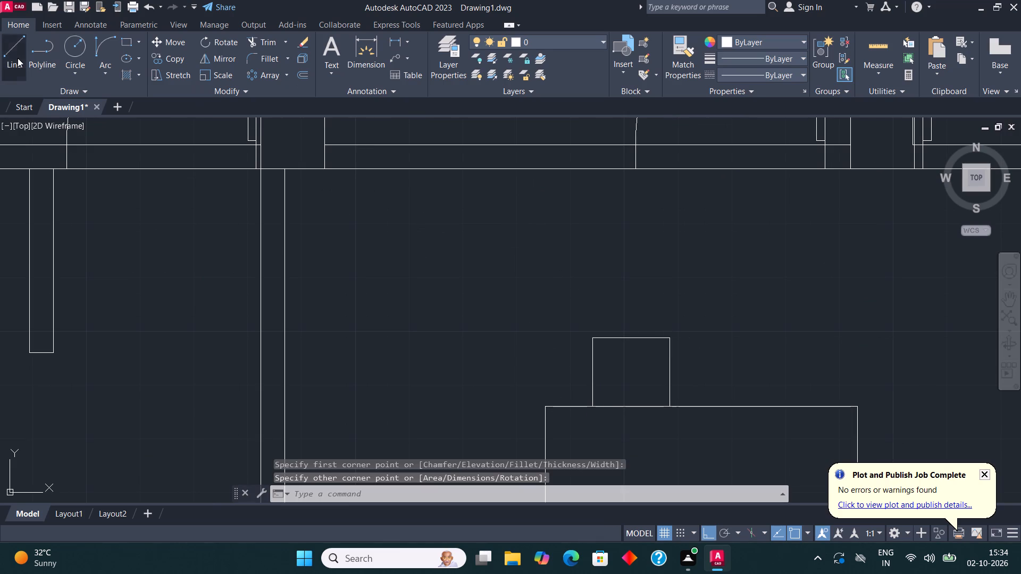
pyautogui.click(588, 394)
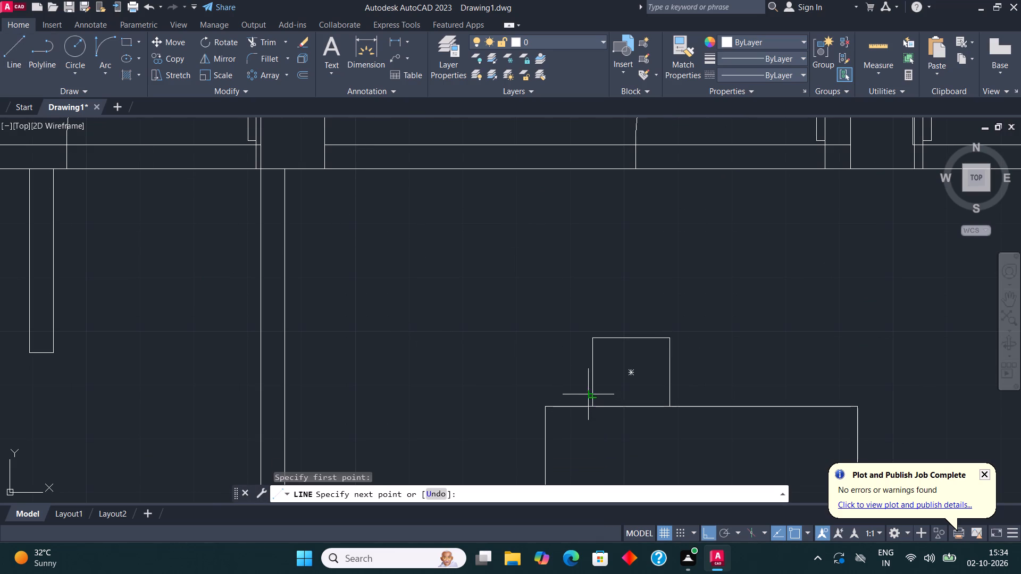
pyautogui.click(587, 395)
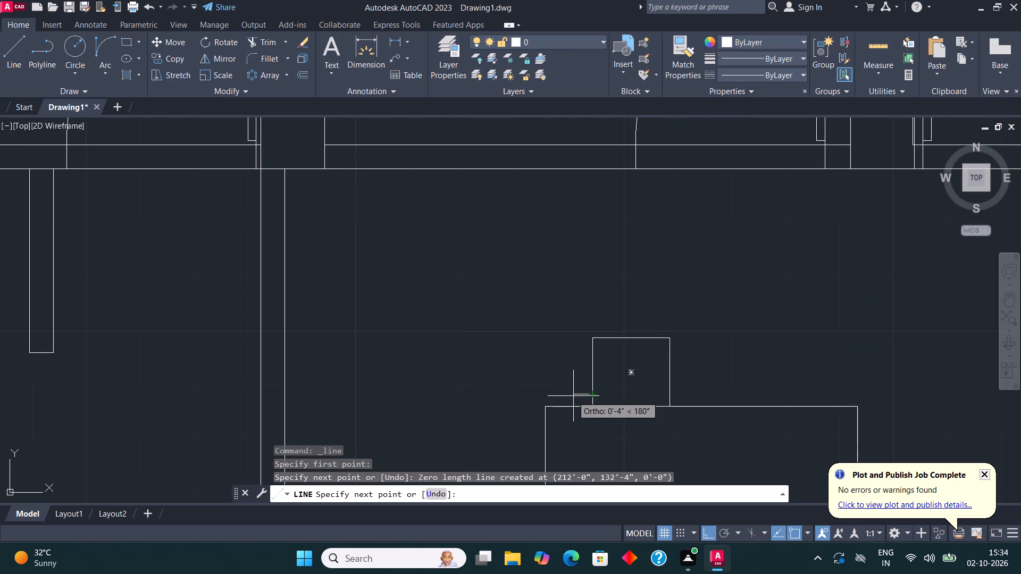
pyautogui.click(582, 396)
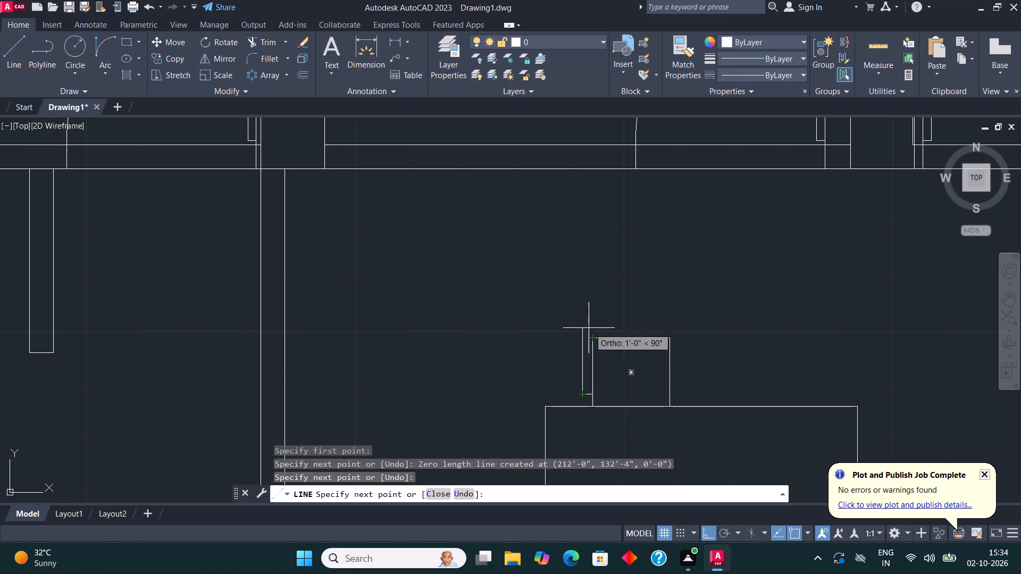
pyautogui.click(588, 328)
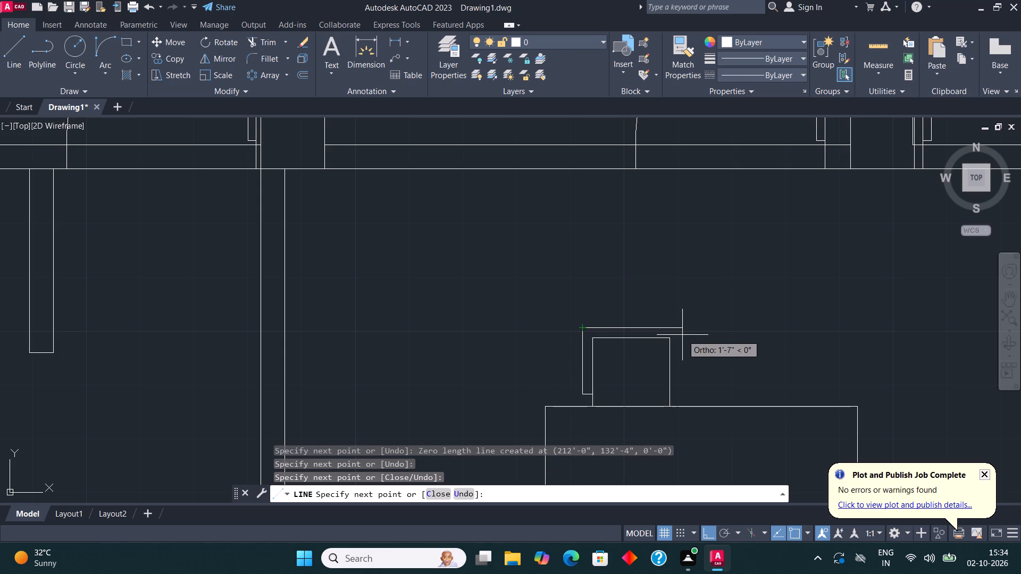
pyautogui.click(683, 335)
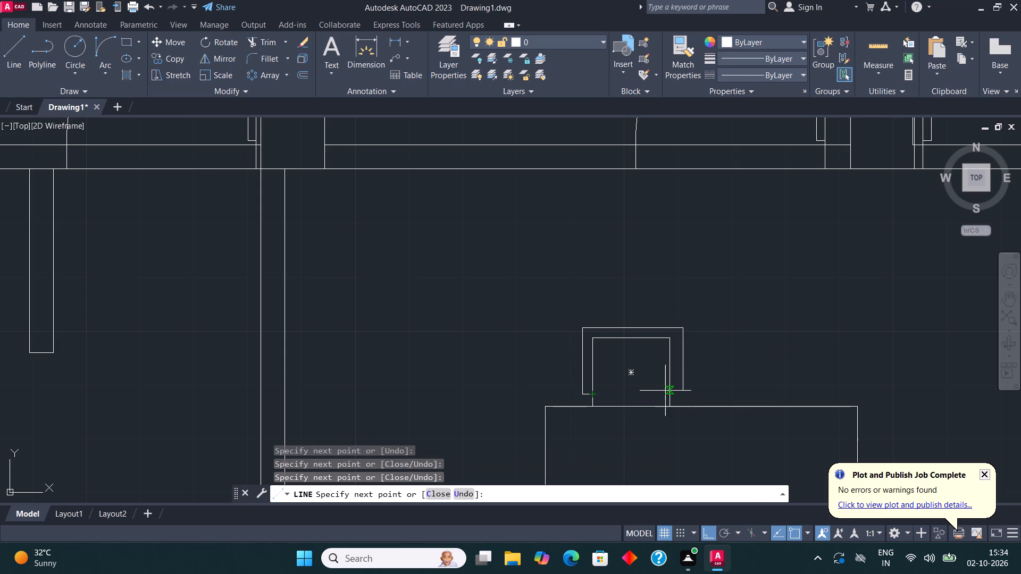
pyautogui.click(683, 399)
pyautogui.click(674, 394)
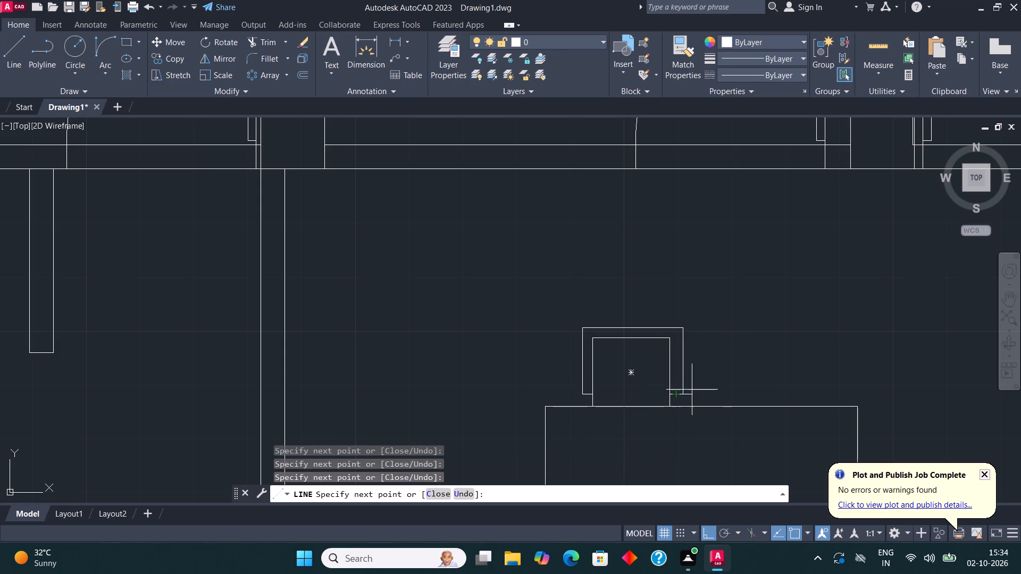
pyautogui.moveTo(708, 384); pyautogui.dragTo(577, 381, button='middle')
pyautogui.press('Escape')
pyautogui.press('Escape')
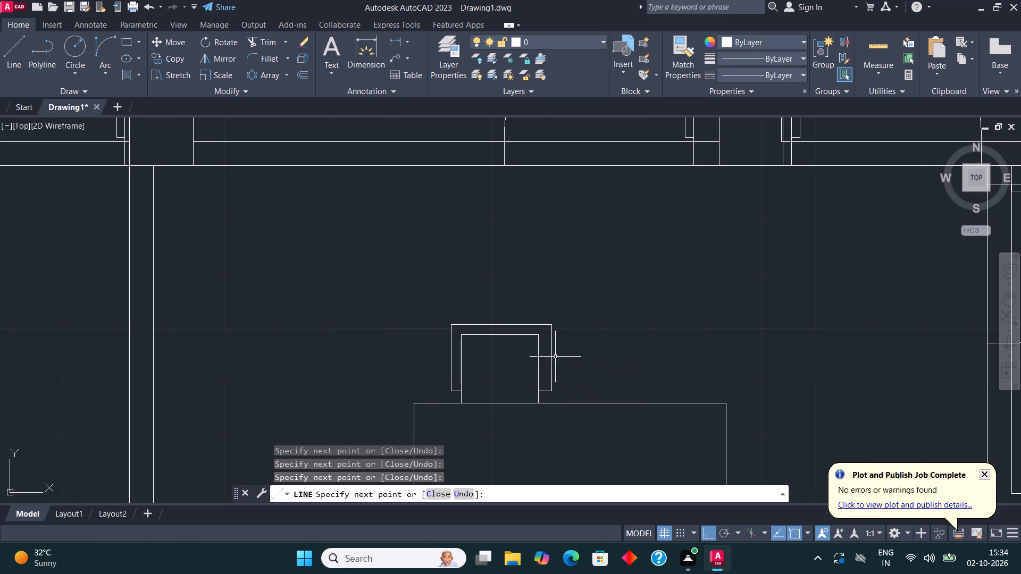
# Move the chair outline's east line about 1" west, closer to the seat.
pyautogui.click(552, 363)
pyautogui.scroll(3, 552, 361)
pyautogui.click(535, 353)
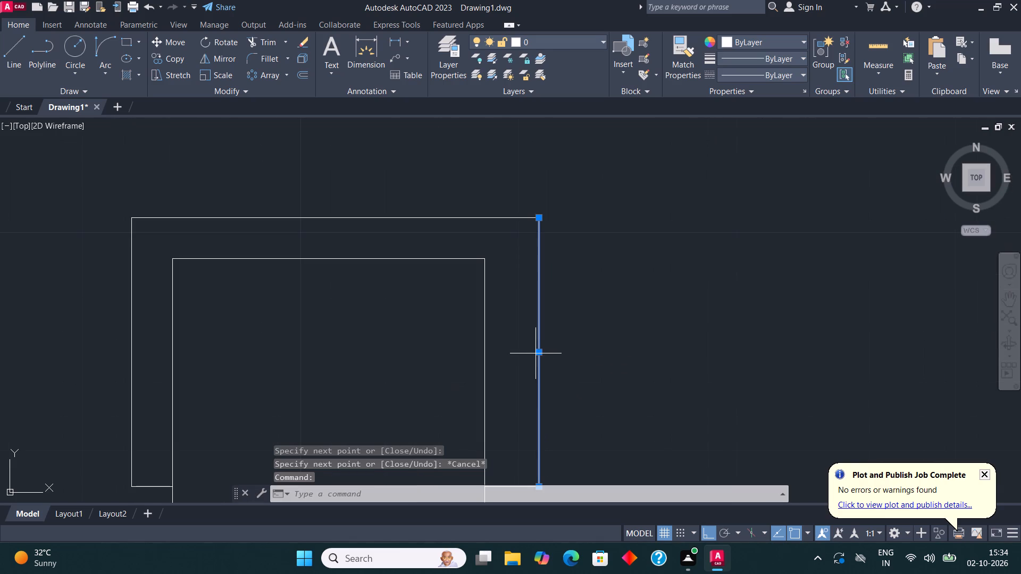
pyautogui.press('Escape')
pyautogui.click(540, 354)
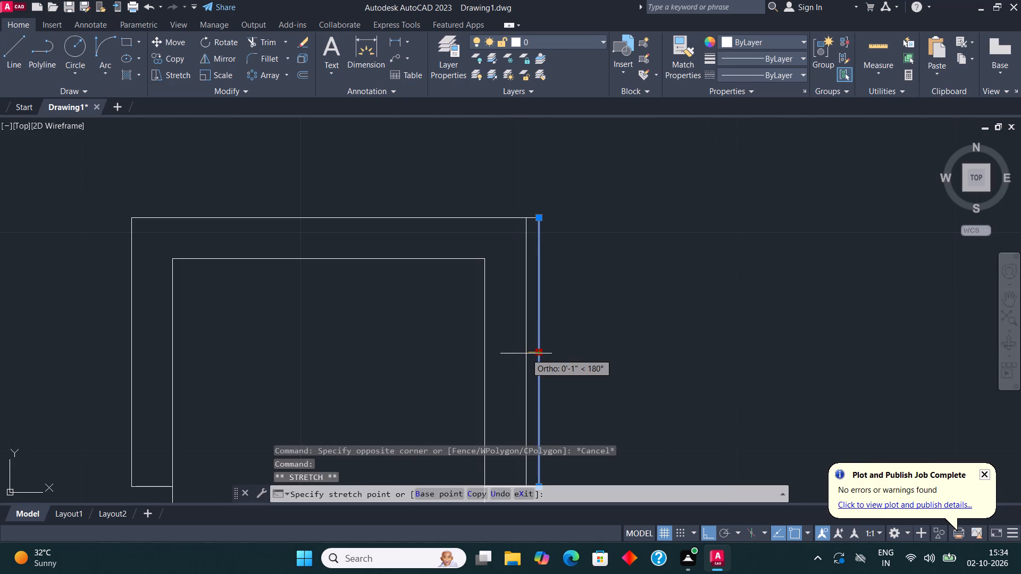
pyautogui.click(524, 353)
pyautogui.scroll(-2, 570, 299)
pyautogui.press('Escape')
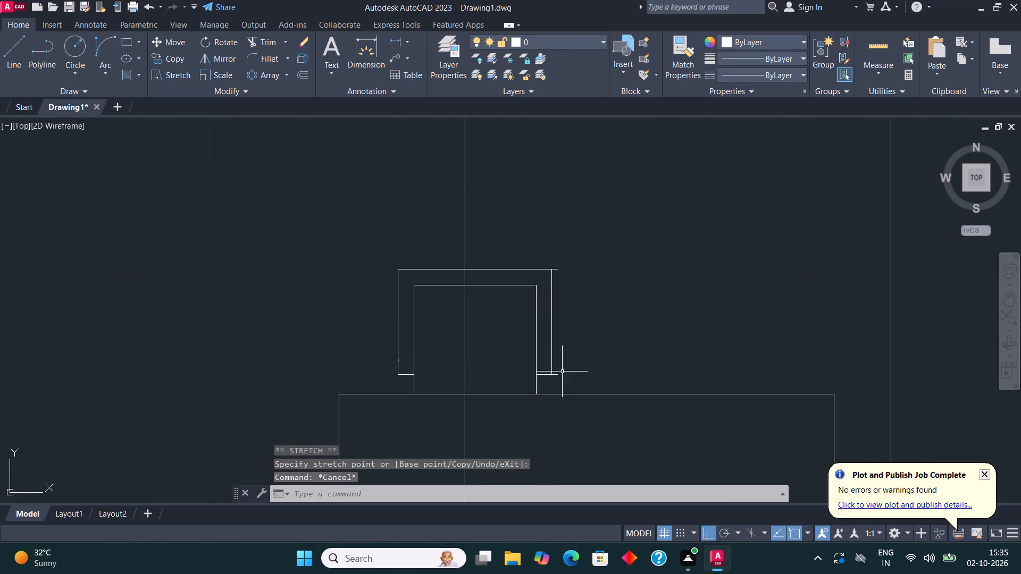
# Trim the two line ends that stick out past the chair outline's east side.
pyautogui.scroll(1, 562, 377)
pyautogui.click(267, 42)
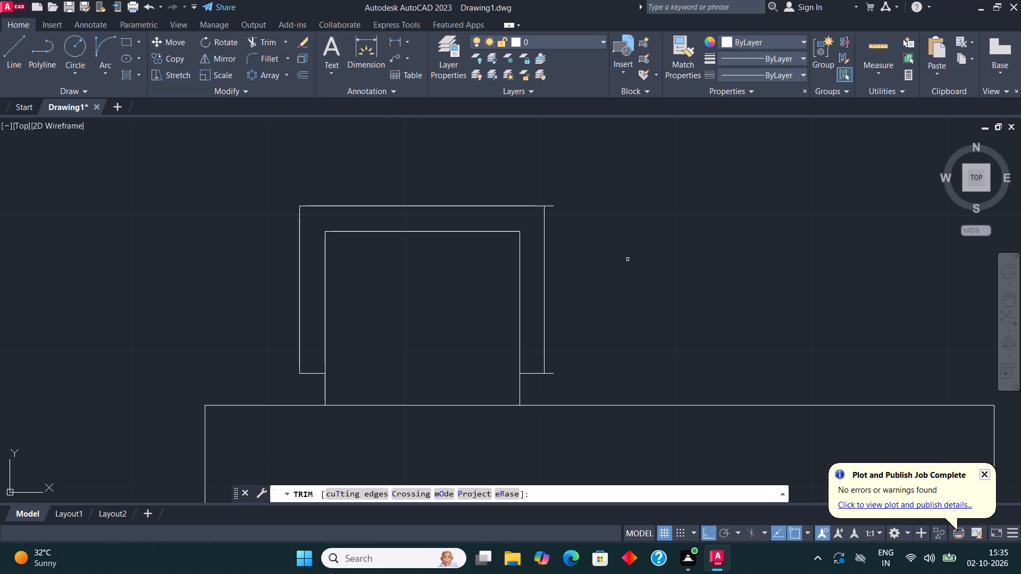
pyautogui.click(553, 202)
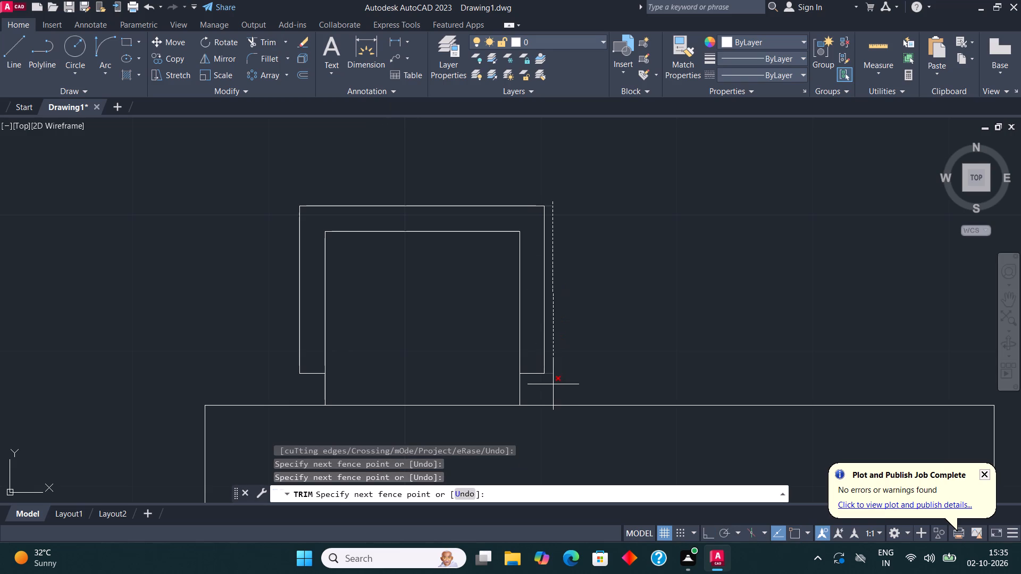
pyautogui.click(553, 384)
pyautogui.scroll(-2, 556, 296)
pyautogui.press('Escape')
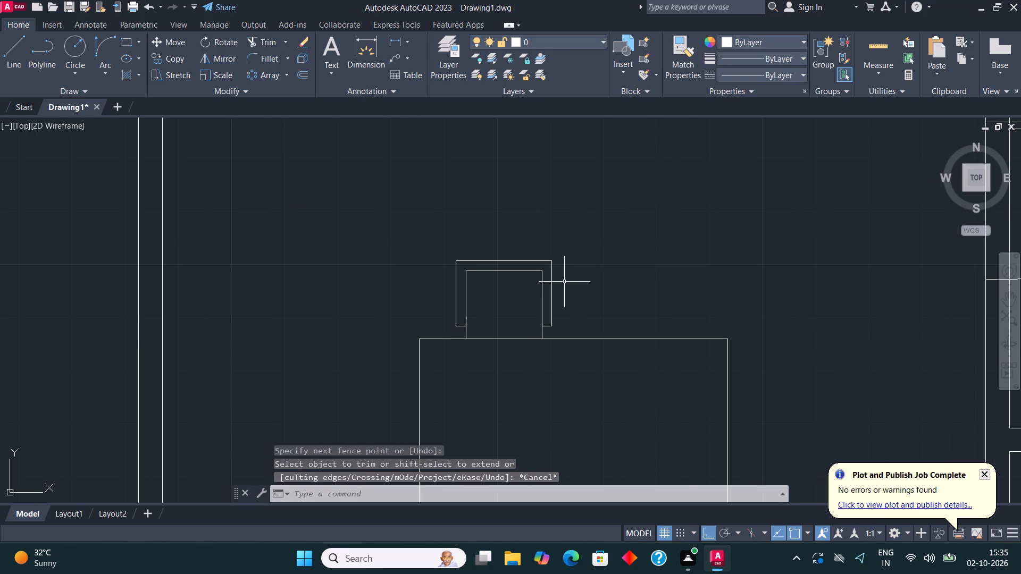
# Copy the whole chair about 2' straight east along the table's north edge.
pyautogui.scroll(-1, 564, 283)
pyautogui.moveTo(584, 298); pyautogui.dragTo(568, 343, button='middle')
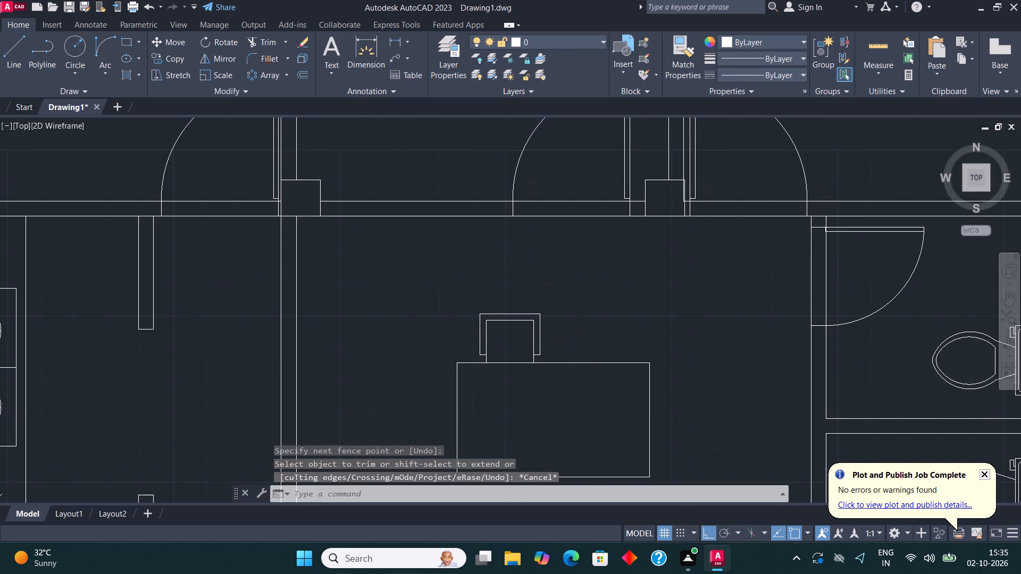
pyautogui.scroll(1, 555, 366)
pyautogui.click(547, 354)
pyautogui.click(409, 240)
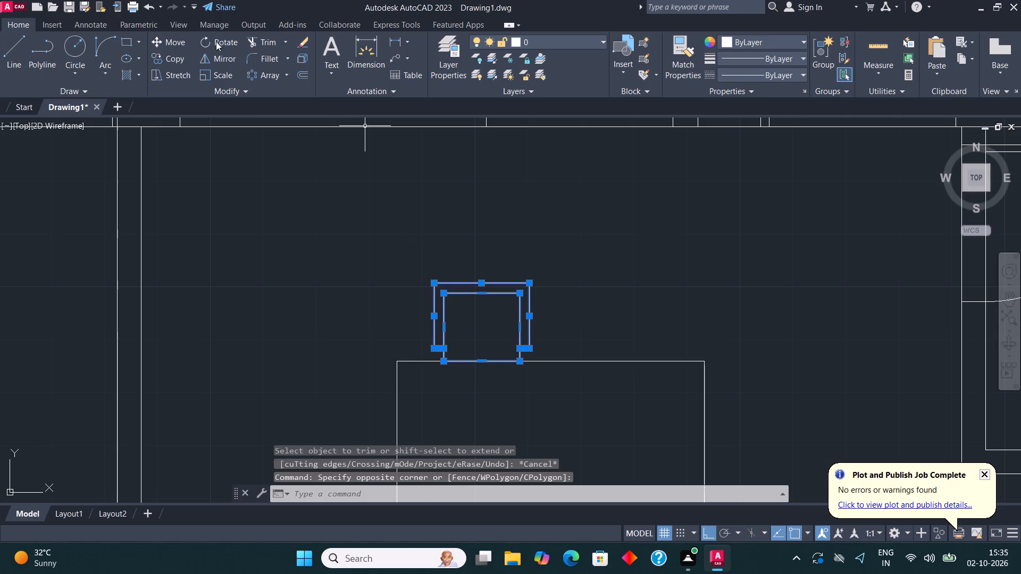
pyautogui.click(175, 62)
pyautogui.click(443, 360)
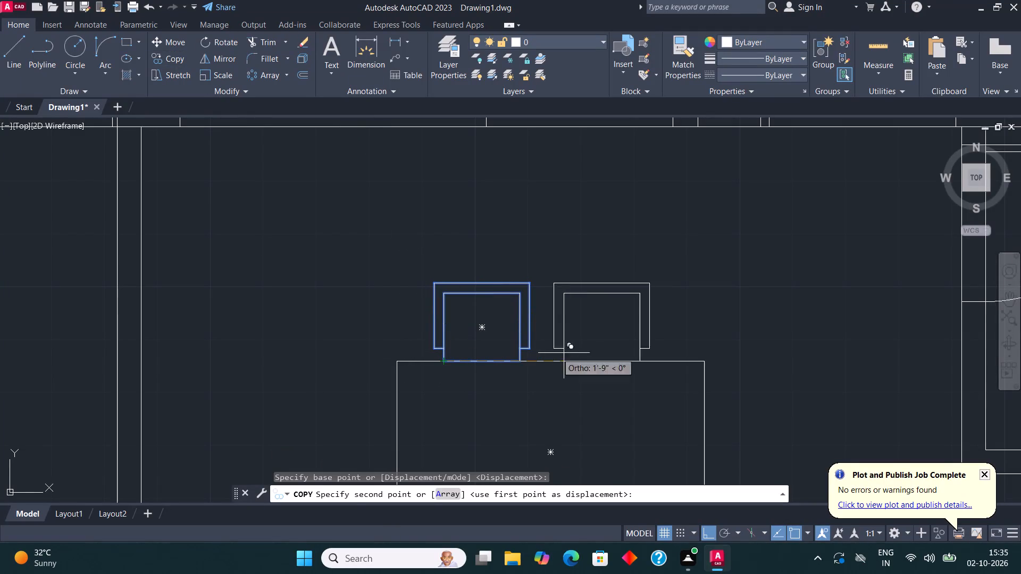
pyautogui.click(575, 364)
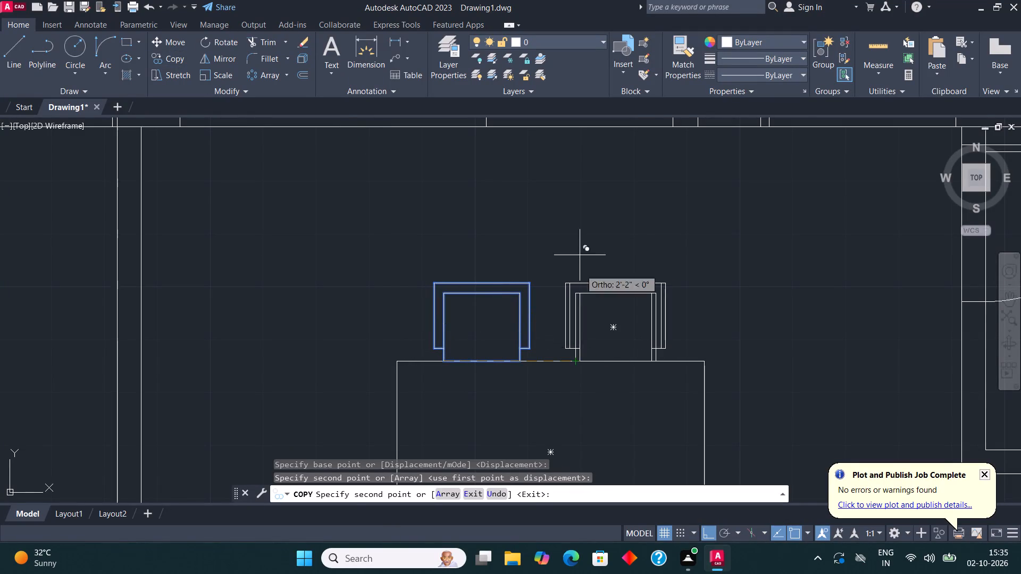
pyautogui.scroll(-1, 578, 243)
pyautogui.press('Escape')
# Mirror both chairs about the table's east-west centreline to its south side, keeping the originals.
pyautogui.click(644, 308)
pyautogui.click(446, 219)
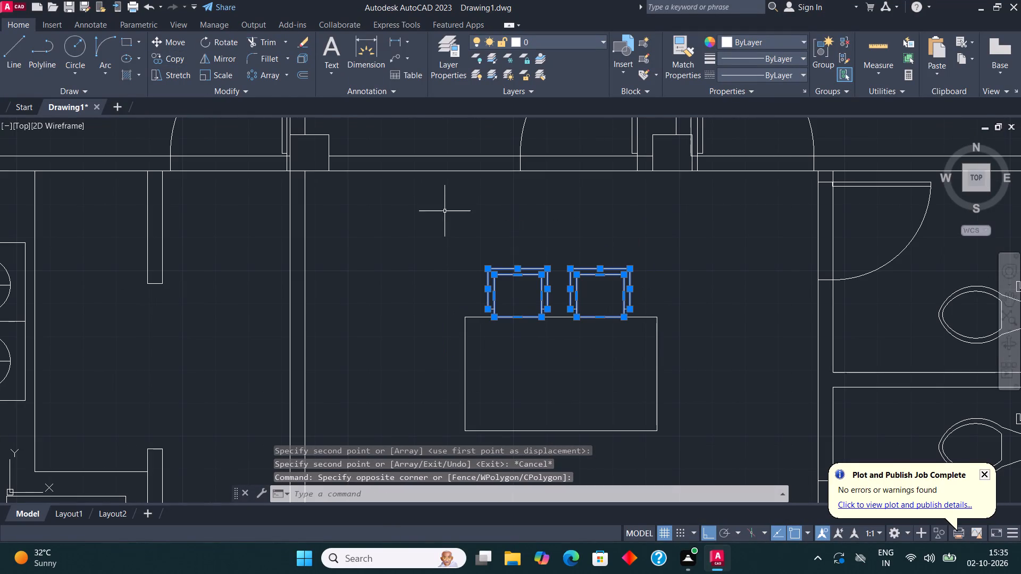
pyautogui.click(225, 58)
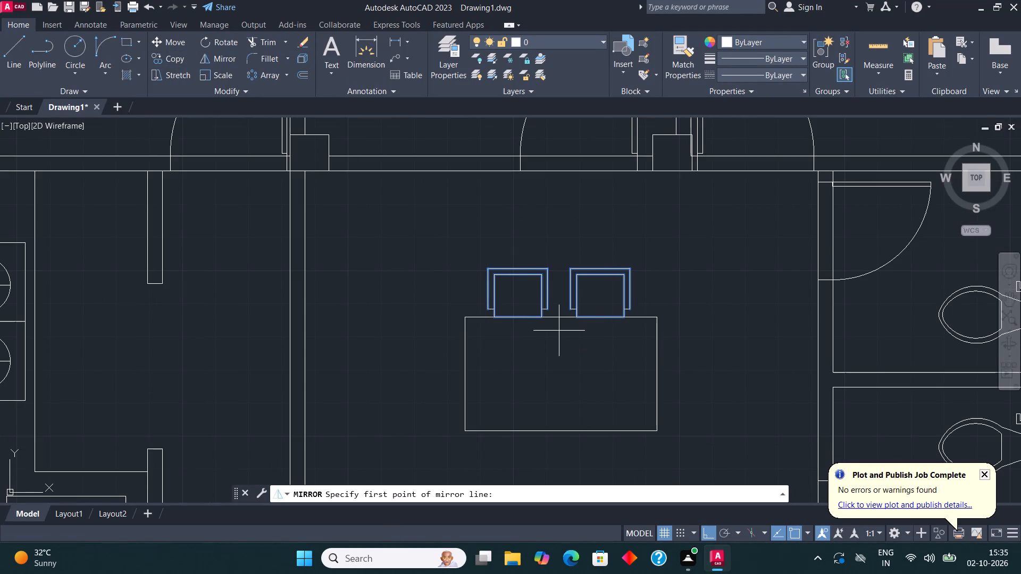
pyautogui.click(565, 372)
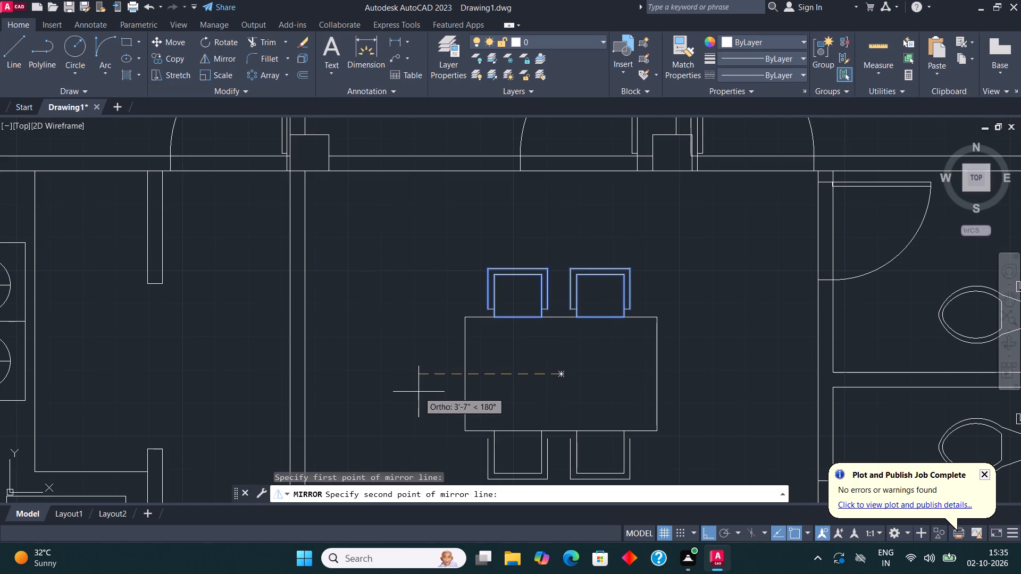
pyautogui.click(419, 392)
pyautogui.click(457, 496)
pyautogui.scroll(-2, 631, 316)
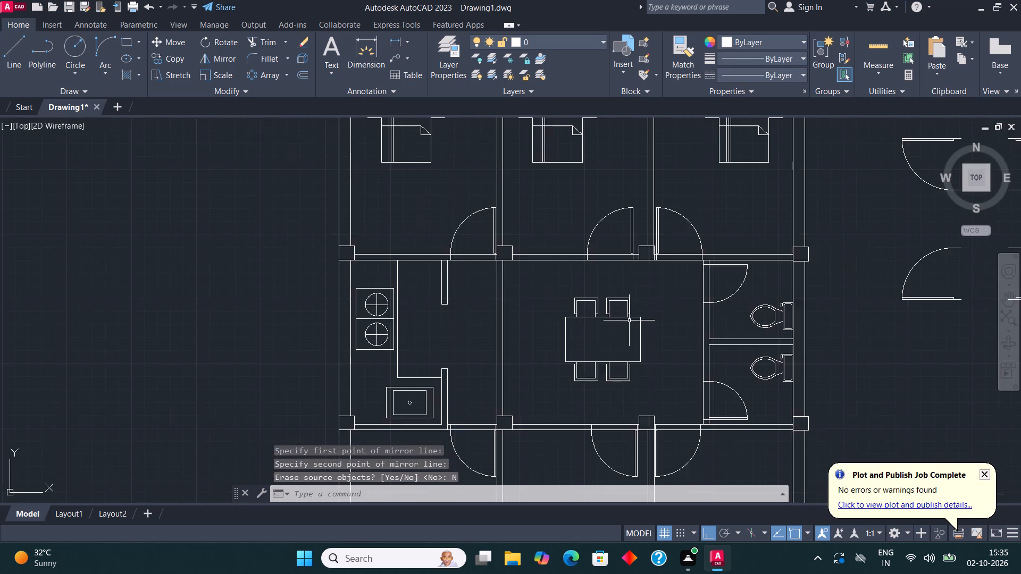
pyautogui.scroll(3, 575, 375)
pyautogui.moveTo(635, 345); pyautogui.dragTo(508, 361, button='middle')
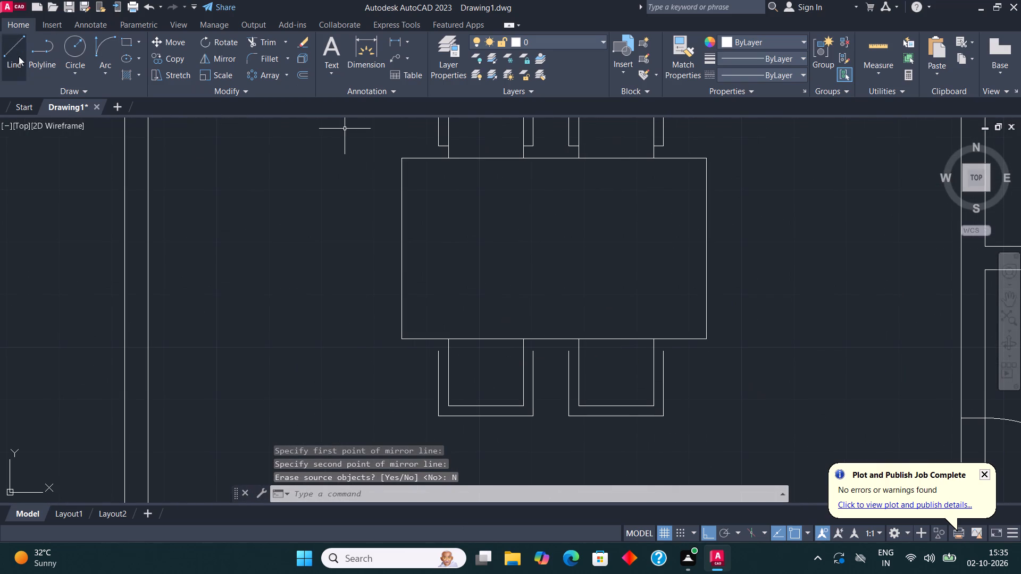
# Draw a straight east-west line across the open north ends of both south chairs' outlines.
pyautogui.click(9, 52)
pyautogui.click(433, 354)
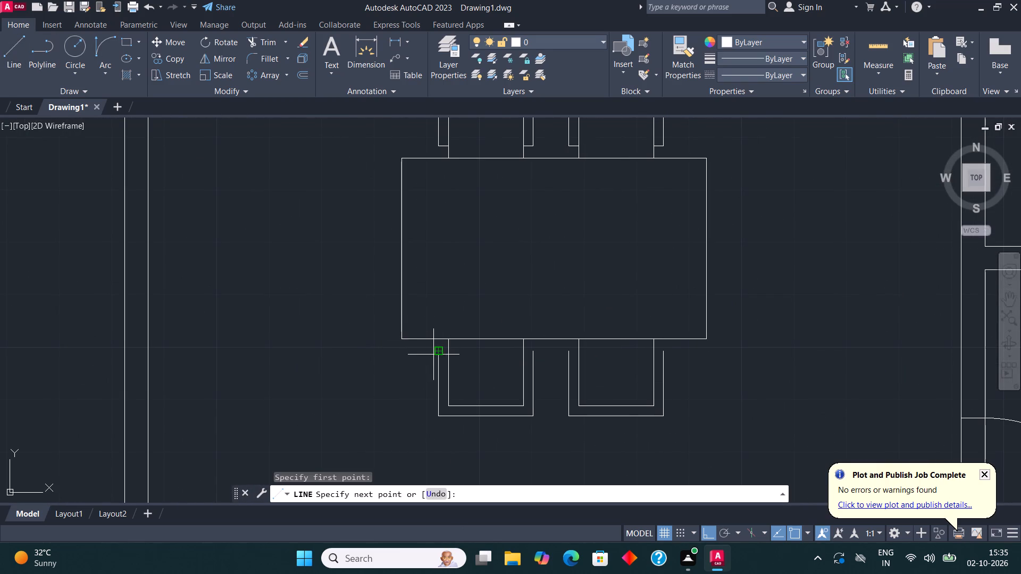
pyautogui.click(667, 354)
pyautogui.press('Escape')
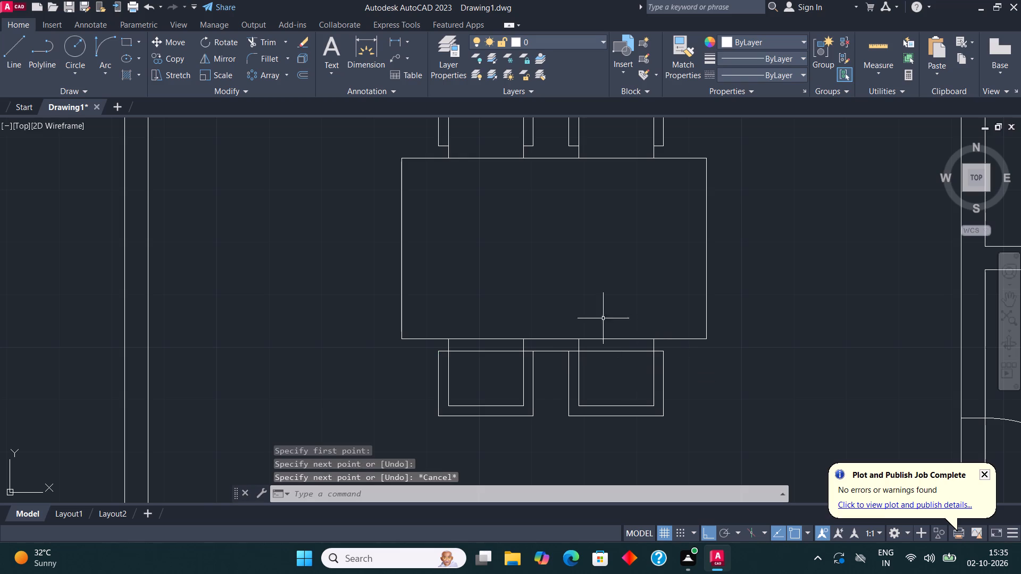
# Trim the new line between the two south chairs and across both seats, leaving only the short arm ends.
pyautogui.click(274, 43)
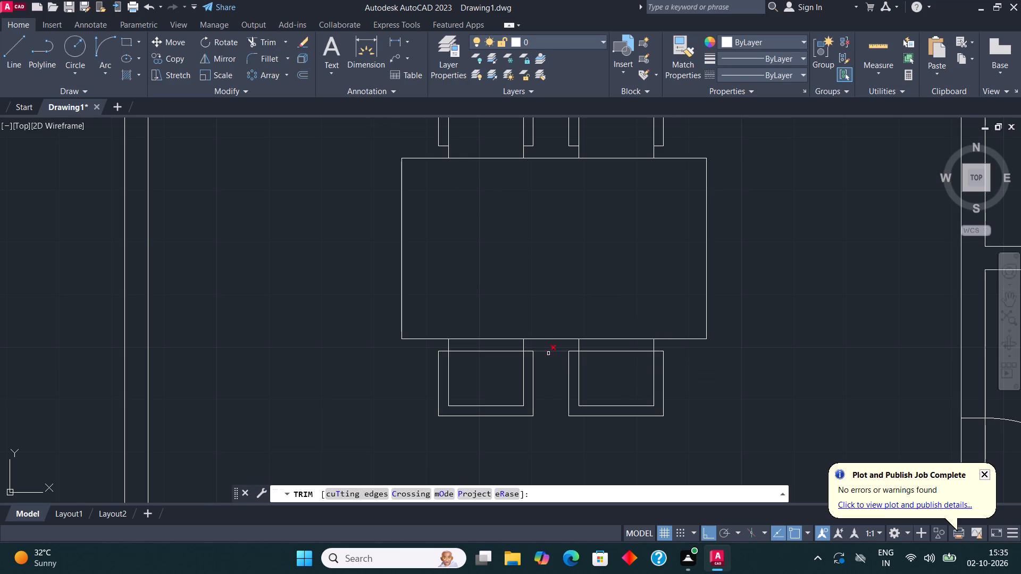
pyautogui.click(551, 351)
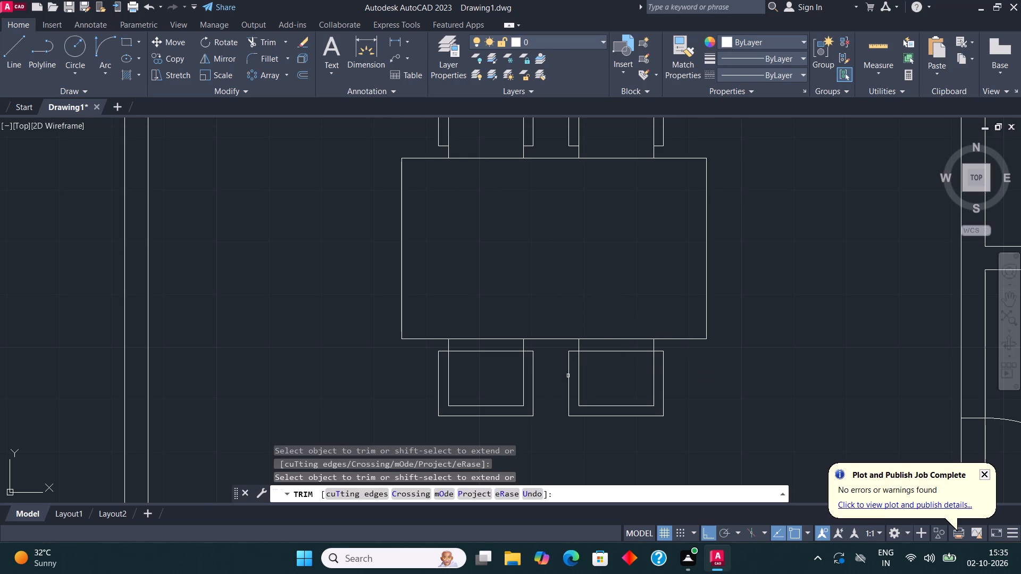
pyautogui.click(471, 353)
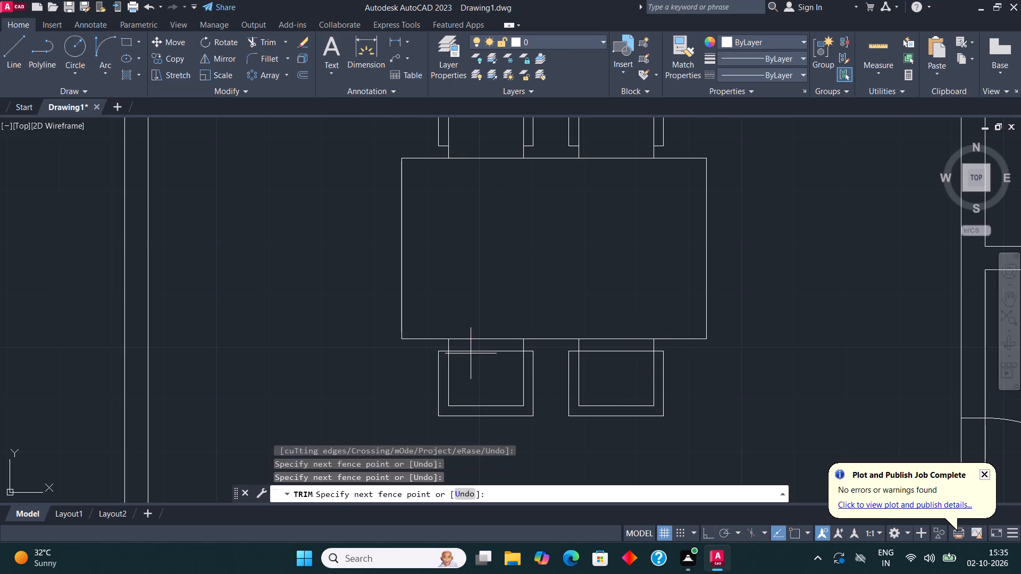
pyautogui.click(481, 351)
pyautogui.click(627, 349)
pyautogui.click(627, 361)
pyautogui.press('Escape')
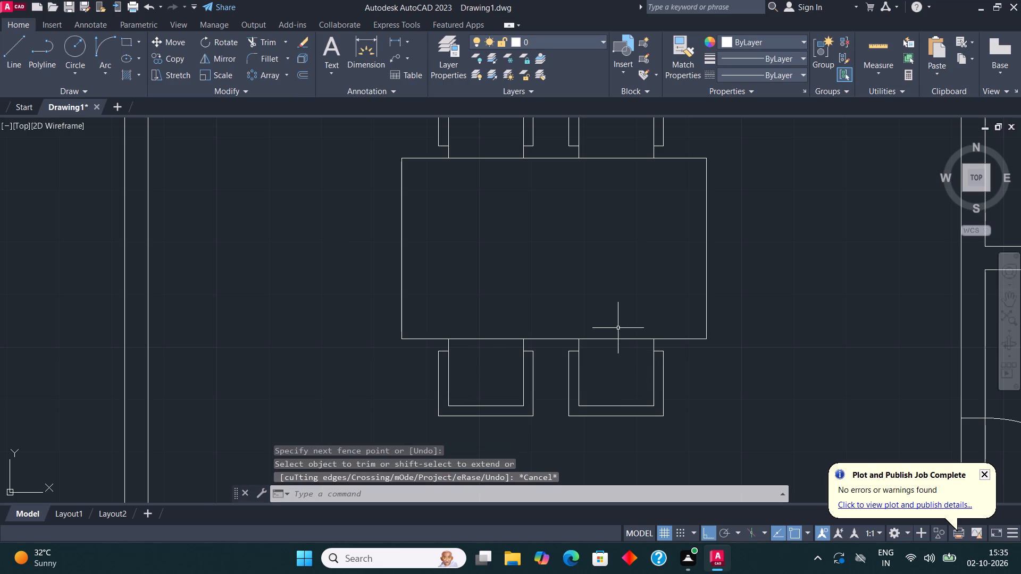
# Copy the northeast dining chair to the open space east of the building's outer wall.
pyautogui.moveTo(618, 331); pyautogui.dragTo(593, 477, button='middle')
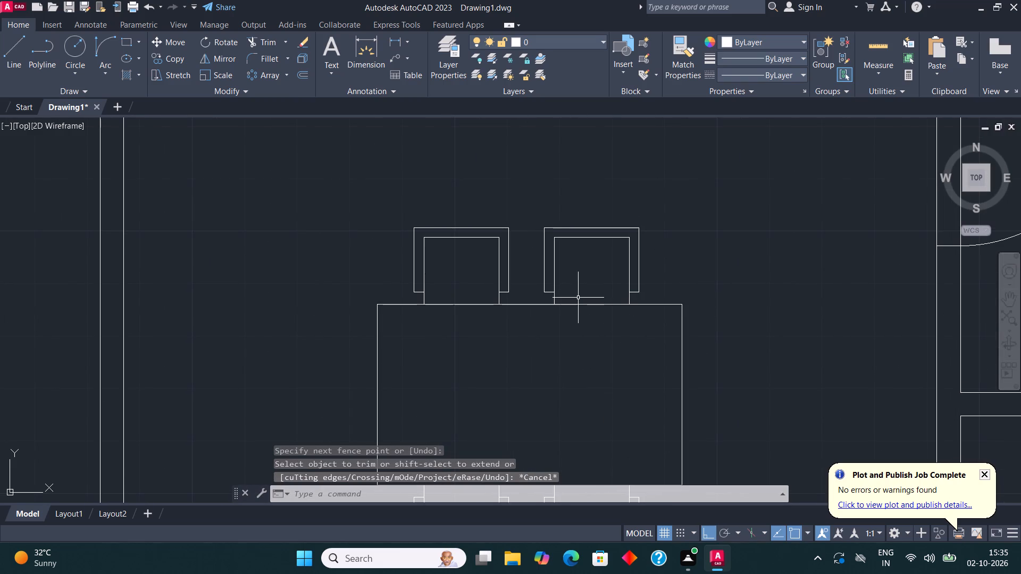
pyautogui.click(522, 324)
pyautogui.click(651, 209)
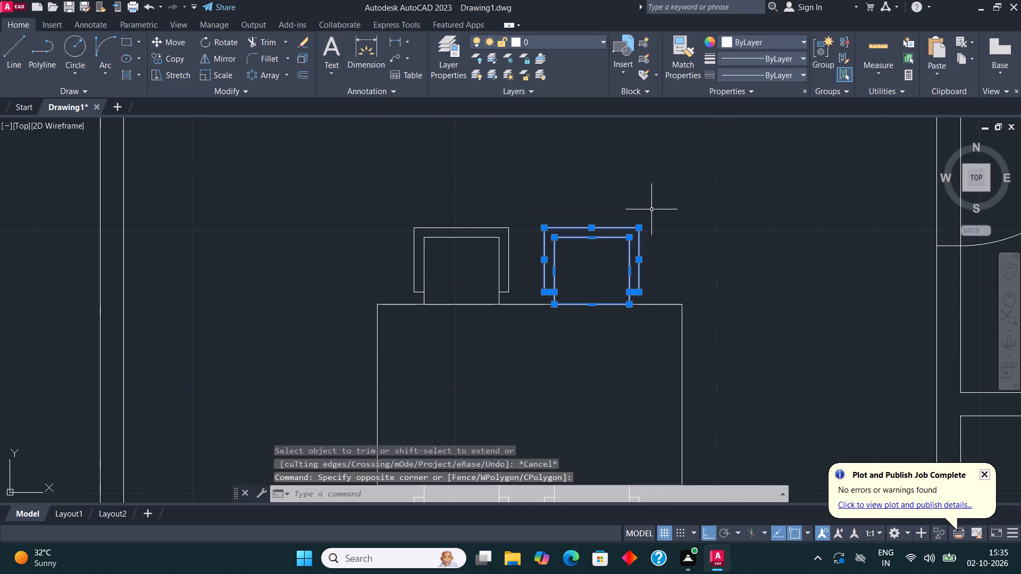
pyautogui.click(174, 54)
pyautogui.click(622, 275)
pyautogui.scroll(-2, 483, 395)
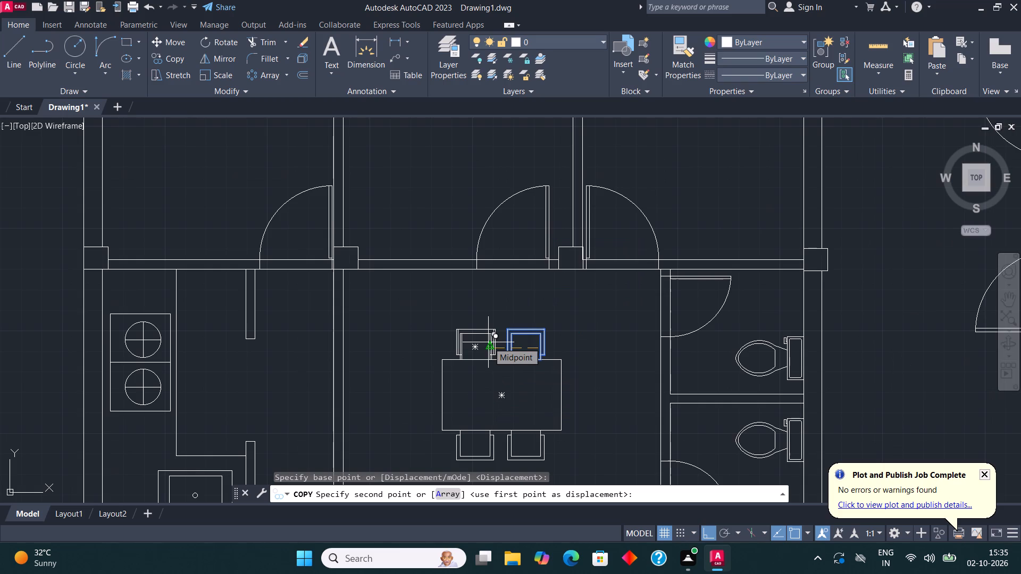
pyautogui.press('F8')
pyautogui.moveTo(544, 324); pyautogui.dragTo(412, 301, button='middle')
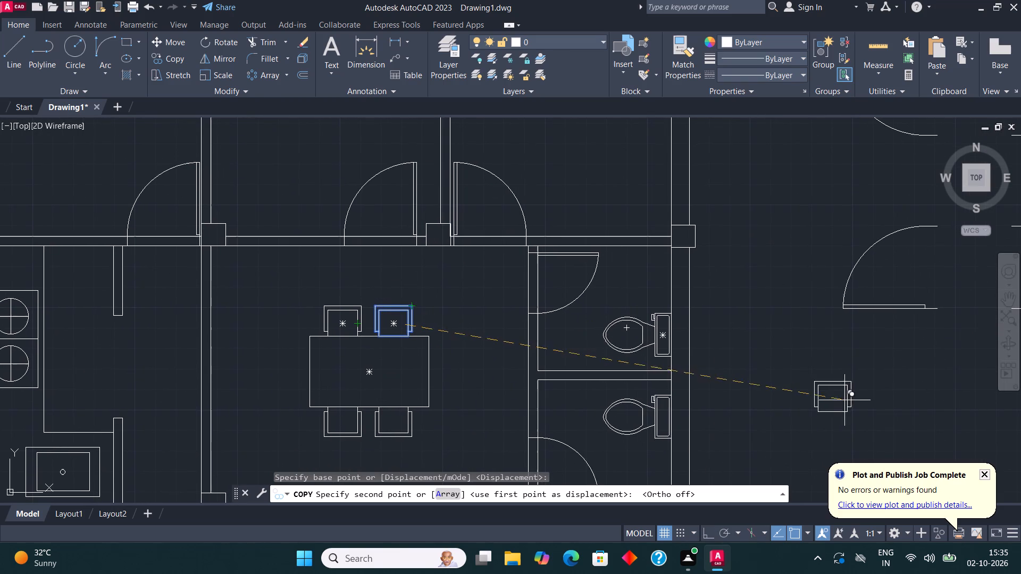
pyautogui.click(813, 380)
pyautogui.press('Escape')
# Rotate the copied chair outside the plan by 180°.
pyautogui.moveTo(859, 402); pyautogui.dragTo(747, 386, button='middle')
pyautogui.moveTo(732, 406); pyautogui.dragTo(700, 353)
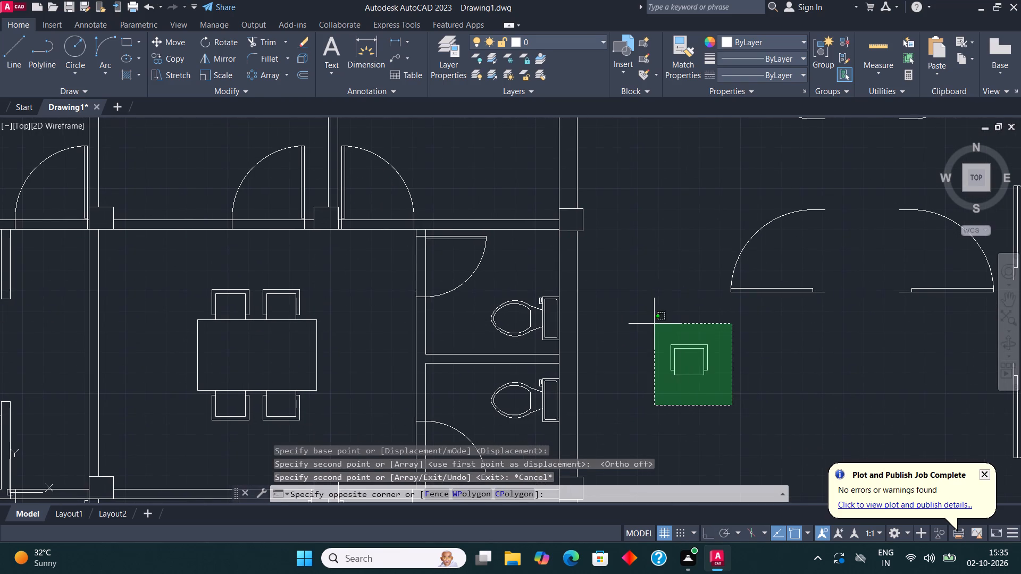
pyautogui.click(654, 324)
pyautogui.click(233, 44)
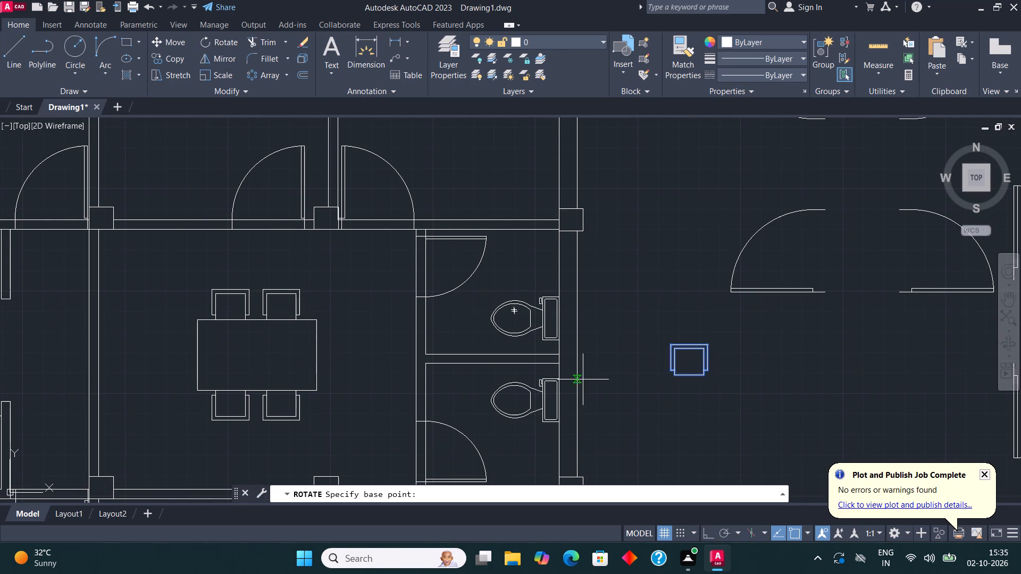
pyautogui.click(683, 393)
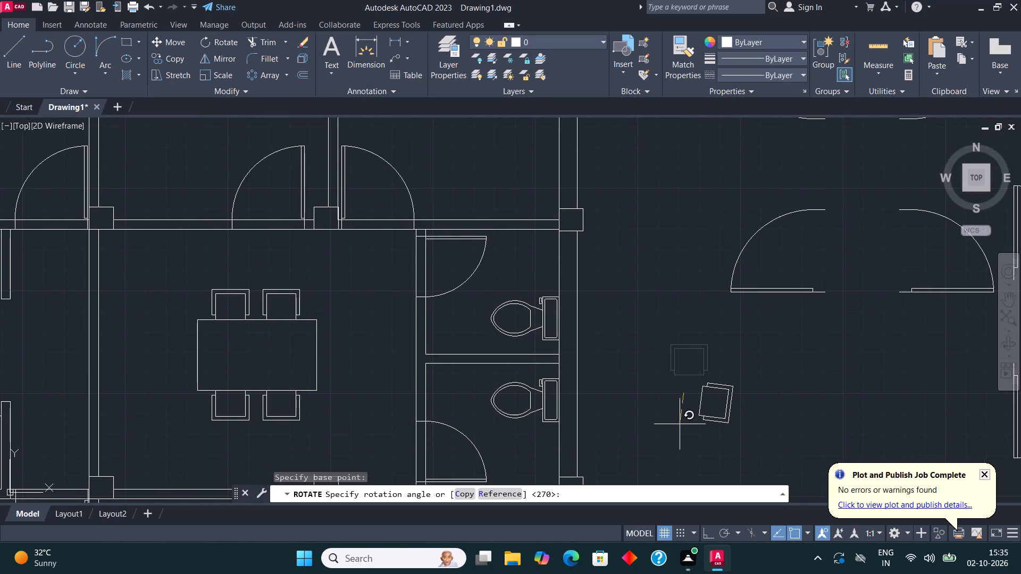
pyautogui.press('F8')
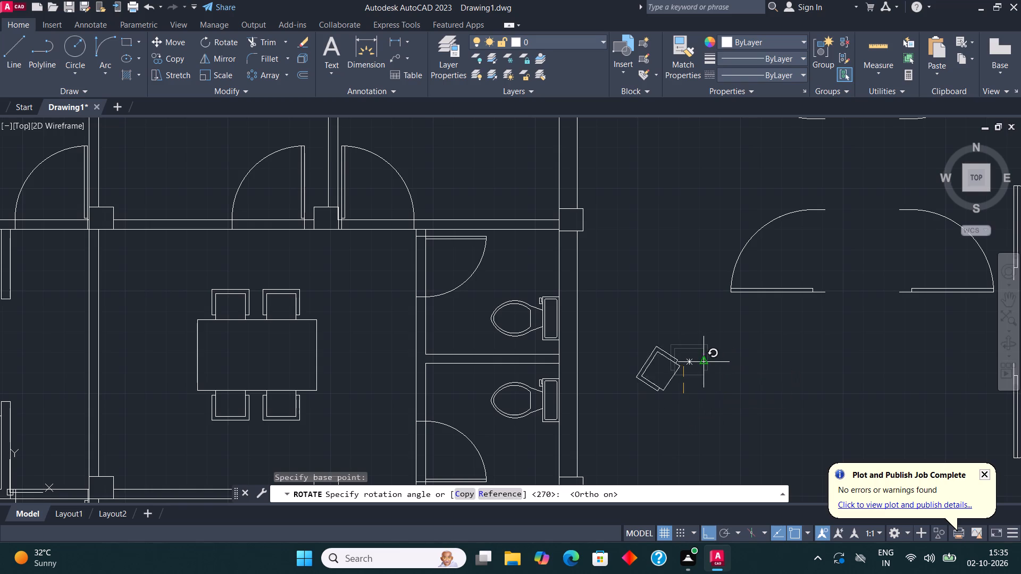
pyautogui.click(657, 419)
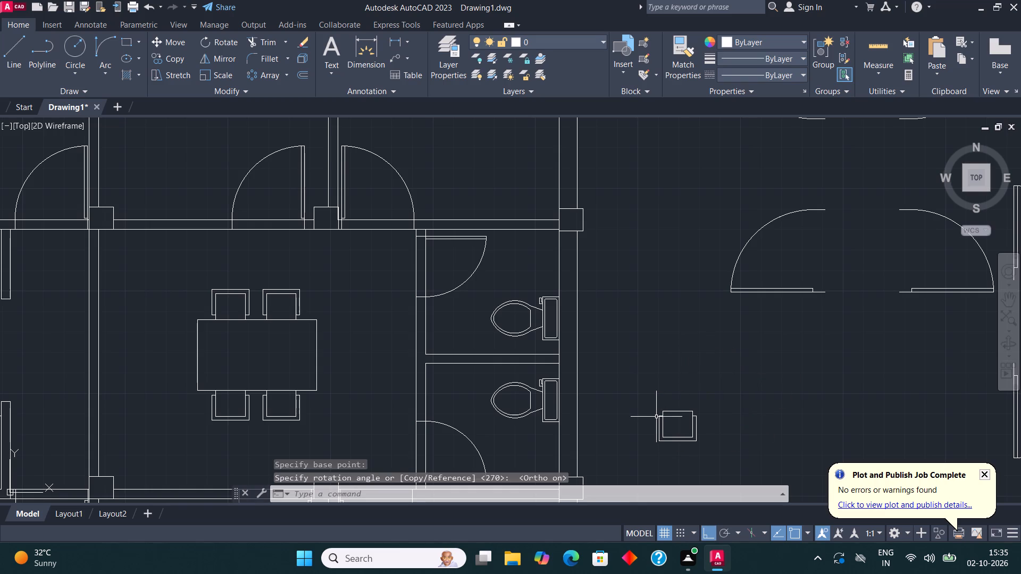
# Rotate the copied chair a further 90° counterclockwise so its back faces east.
pyautogui.click(718, 462)
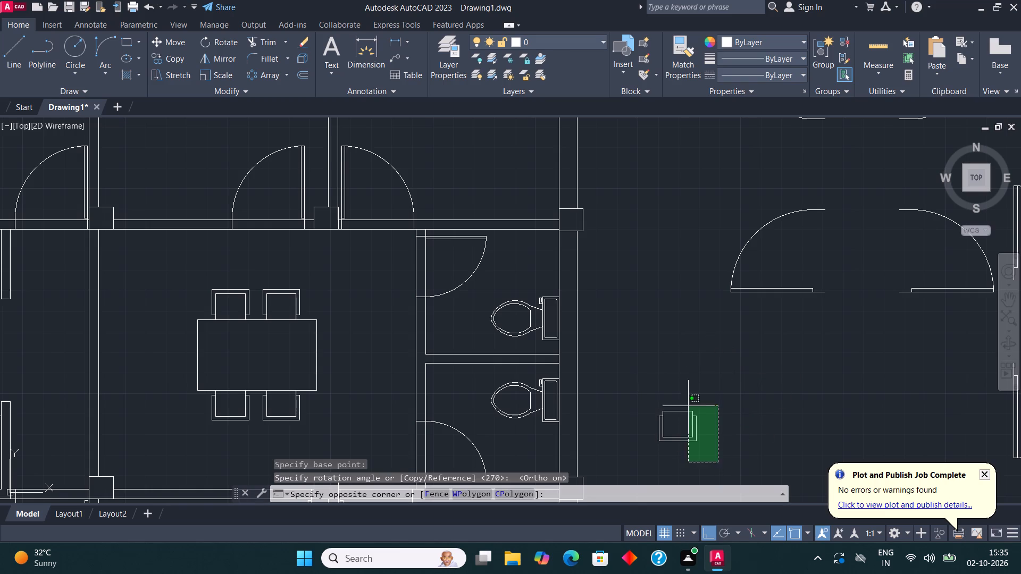
pyautogui.click(646, 382)
pyautogui.click(216, 39)
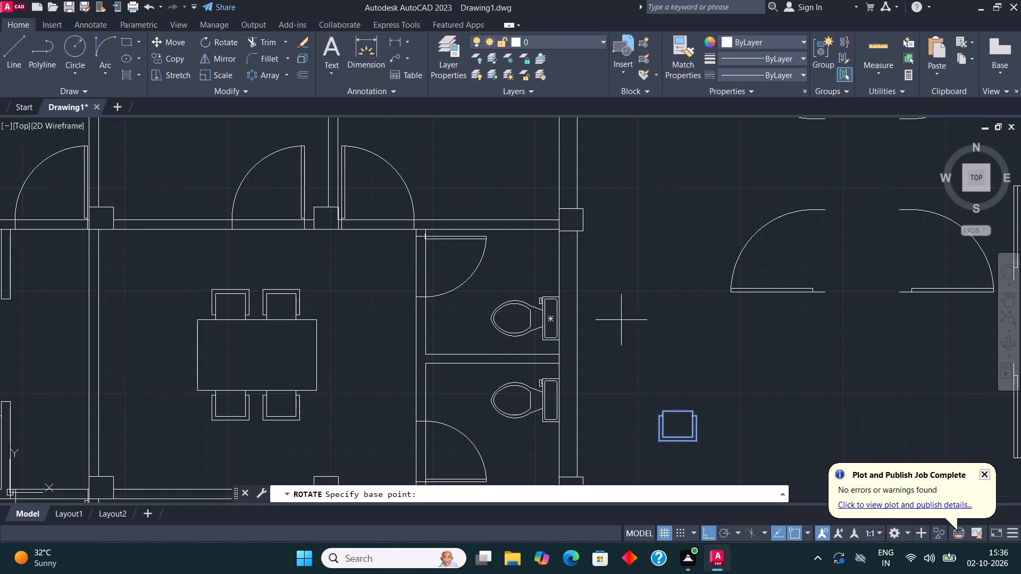
pyautogui.click(681, 378)
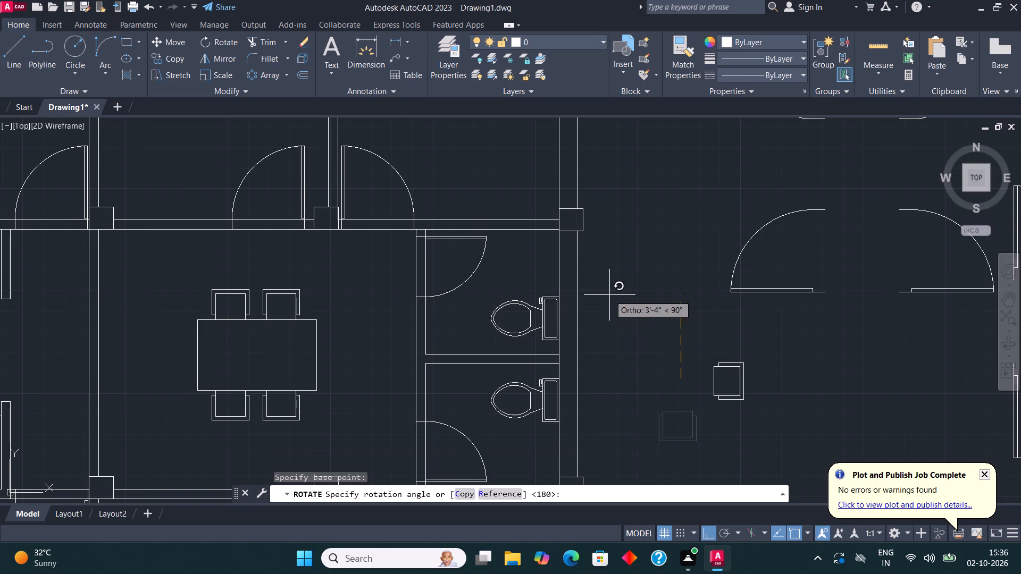
pyautogui.click(611, 290)
# Move the rotated chair to the dining table so its seat's open side sits against the table's east edge.
pyautogui.moveTo(774, 424); pyautogui.dragTo(767, 417)
pyautogui.click(672, 345)
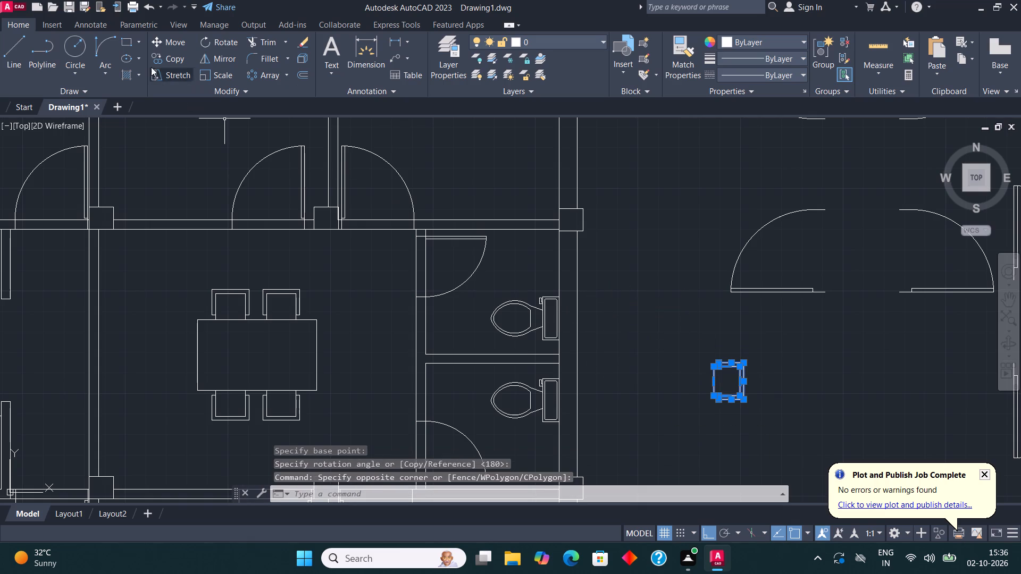
pyautogui.click(160, 38)
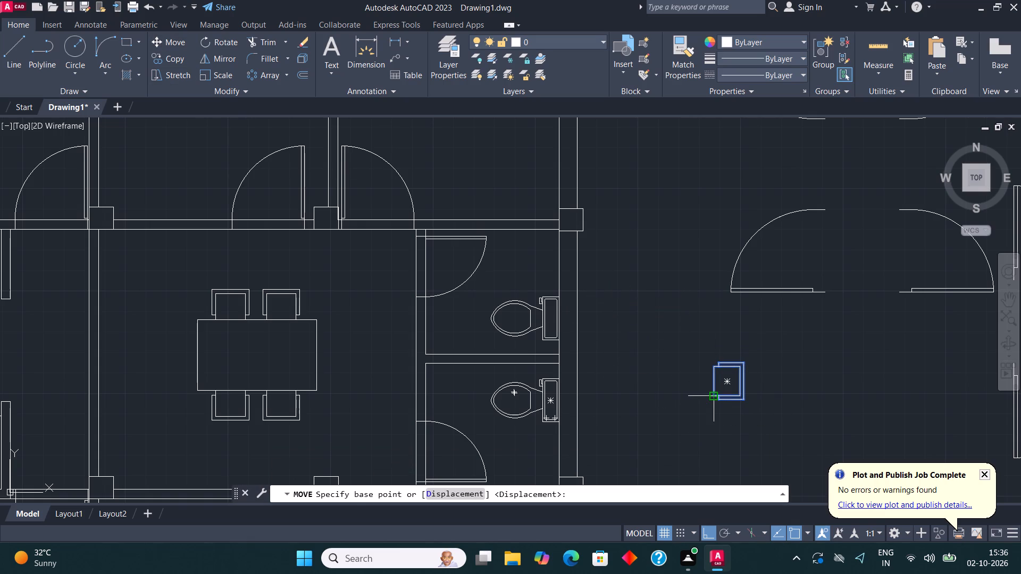
pyautogui.click(710, 395)
pyautogui.press('F8')
pyautogui.scroll(-1, 776, 398)
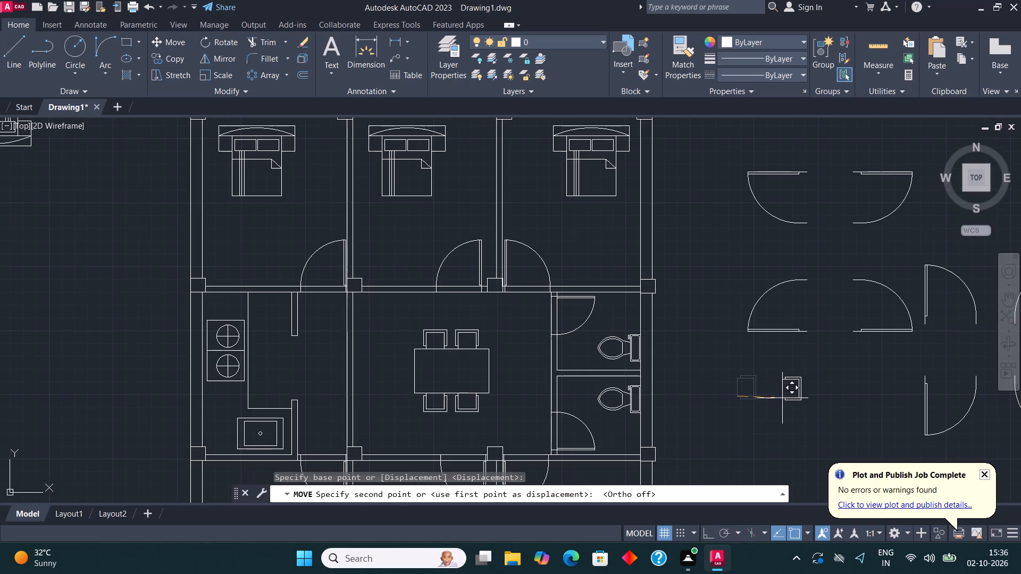
pyautogui.scroll(2, 471, 383)
pyautogui.scroll(2, 514, 374)
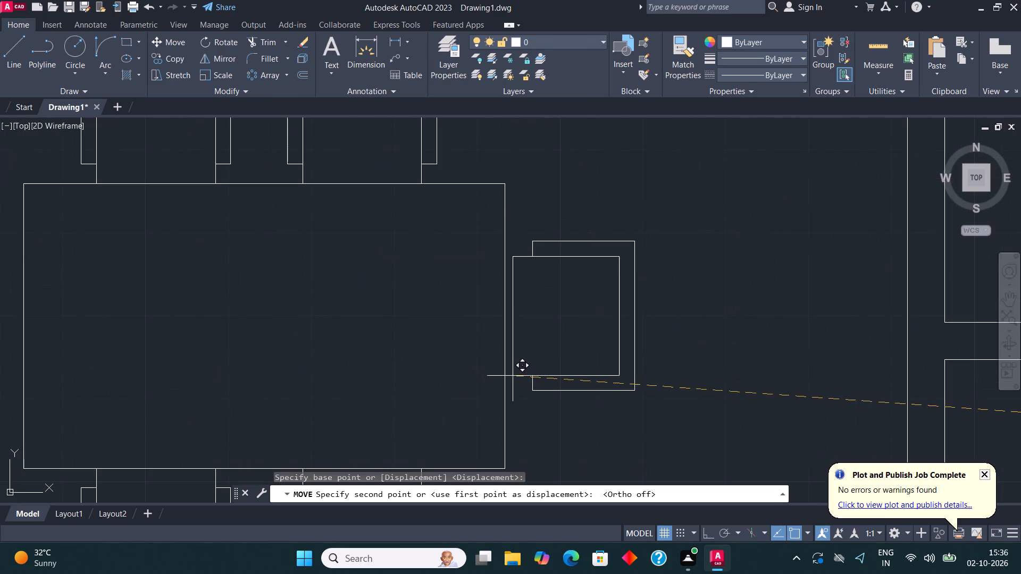
pyautogui.click(506, 389)
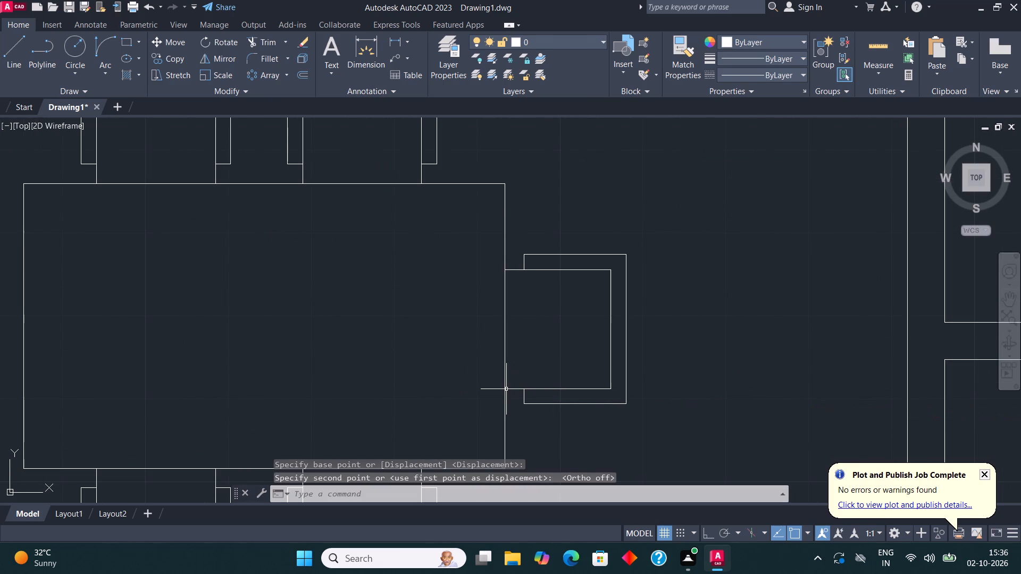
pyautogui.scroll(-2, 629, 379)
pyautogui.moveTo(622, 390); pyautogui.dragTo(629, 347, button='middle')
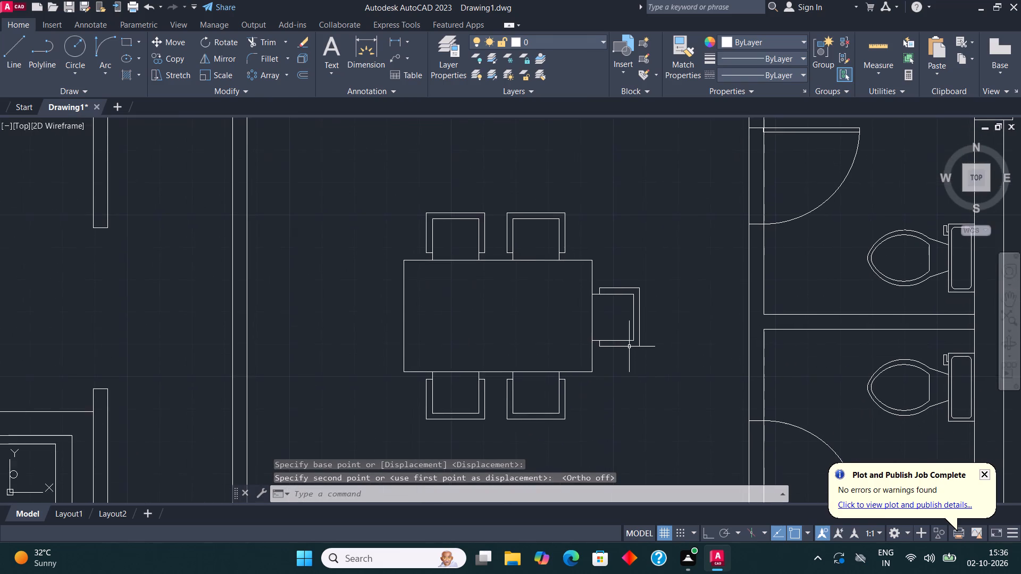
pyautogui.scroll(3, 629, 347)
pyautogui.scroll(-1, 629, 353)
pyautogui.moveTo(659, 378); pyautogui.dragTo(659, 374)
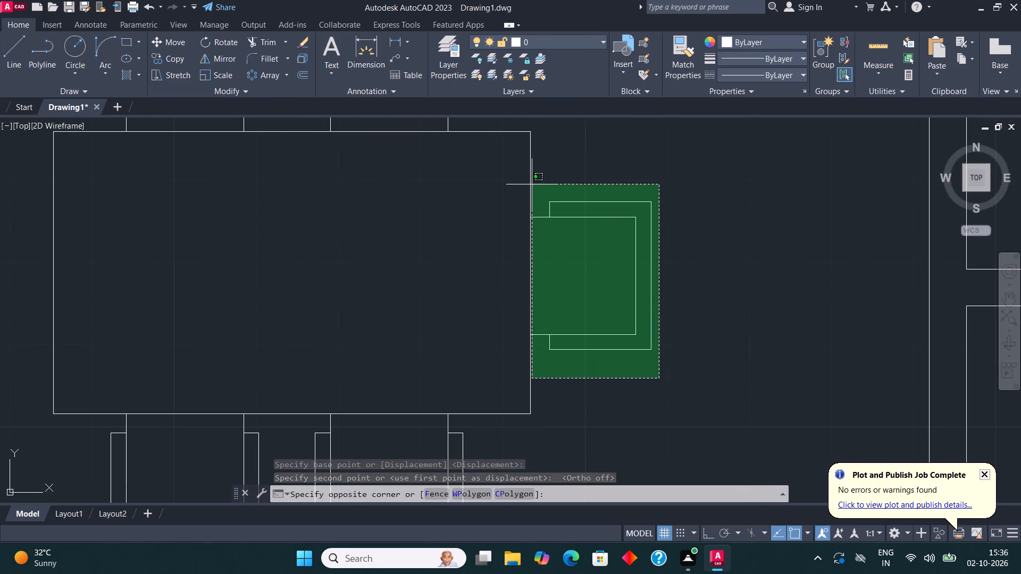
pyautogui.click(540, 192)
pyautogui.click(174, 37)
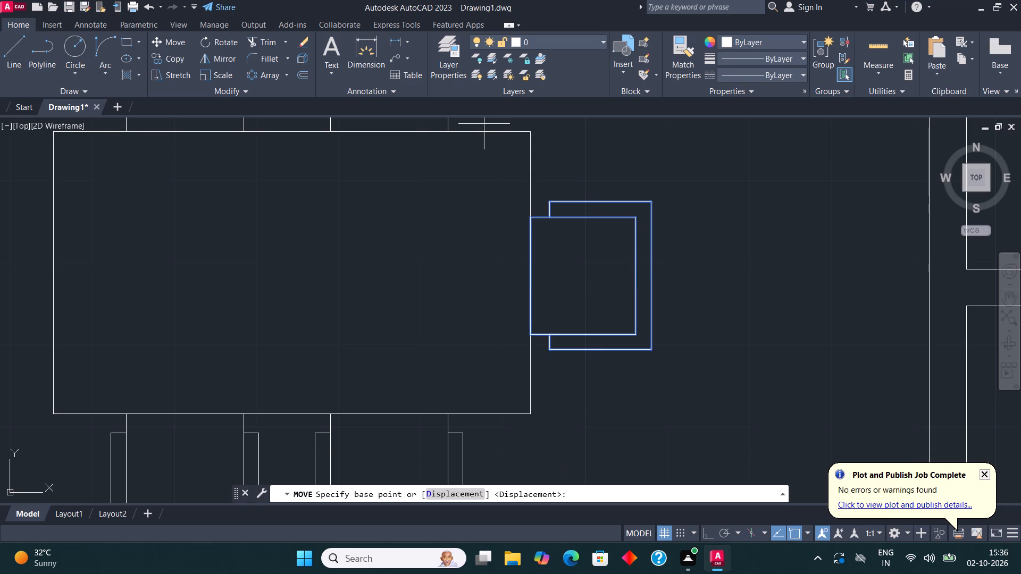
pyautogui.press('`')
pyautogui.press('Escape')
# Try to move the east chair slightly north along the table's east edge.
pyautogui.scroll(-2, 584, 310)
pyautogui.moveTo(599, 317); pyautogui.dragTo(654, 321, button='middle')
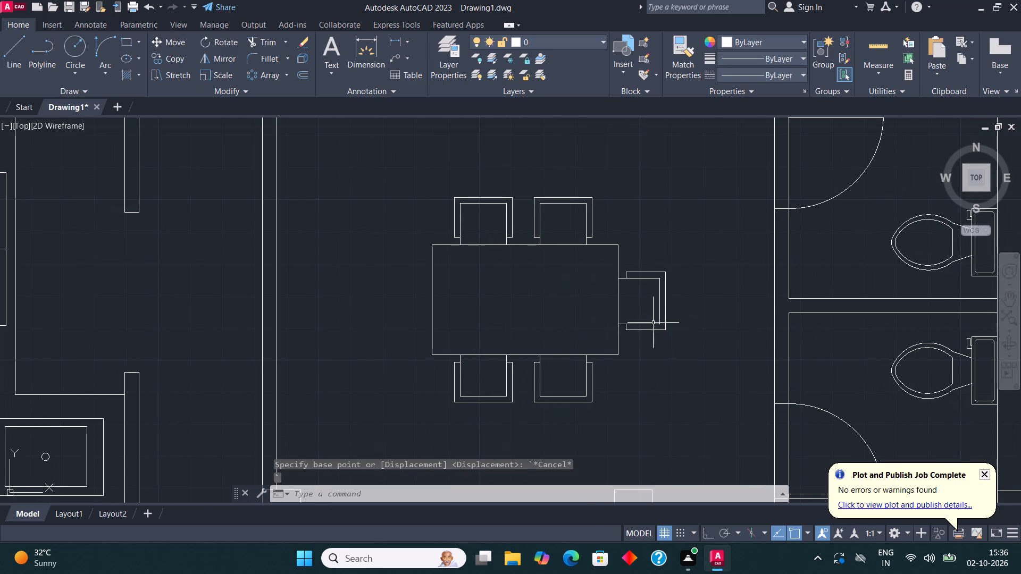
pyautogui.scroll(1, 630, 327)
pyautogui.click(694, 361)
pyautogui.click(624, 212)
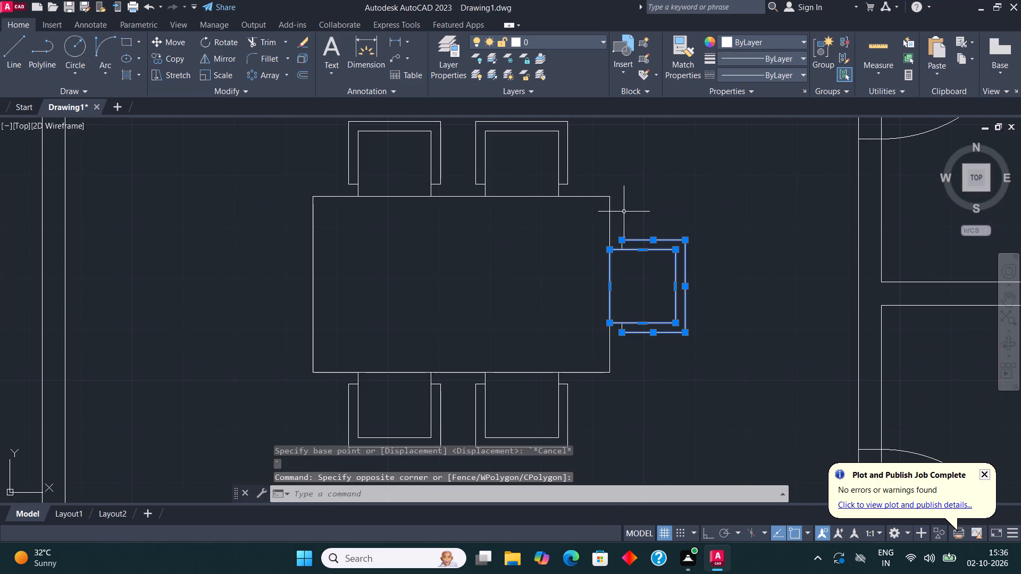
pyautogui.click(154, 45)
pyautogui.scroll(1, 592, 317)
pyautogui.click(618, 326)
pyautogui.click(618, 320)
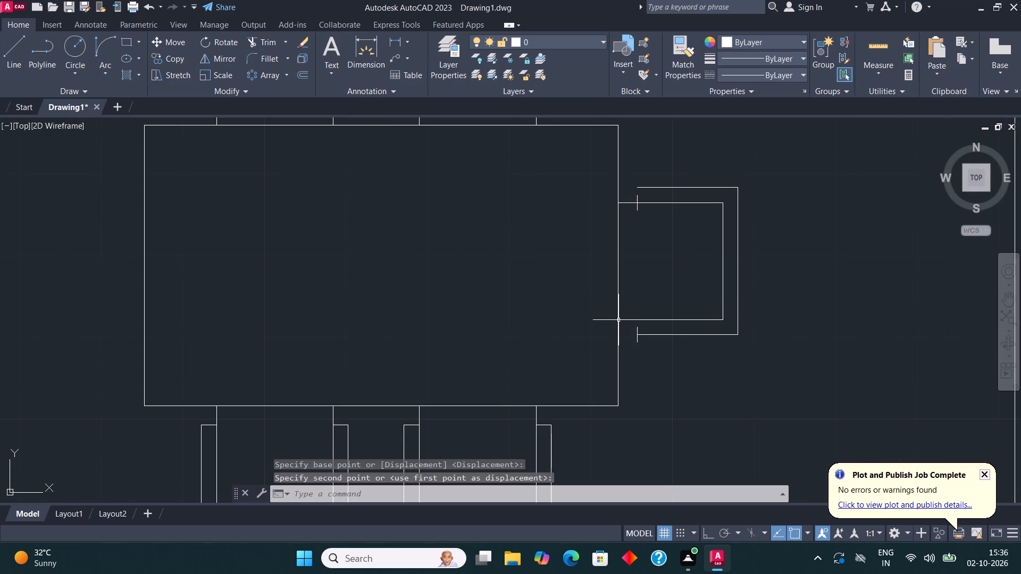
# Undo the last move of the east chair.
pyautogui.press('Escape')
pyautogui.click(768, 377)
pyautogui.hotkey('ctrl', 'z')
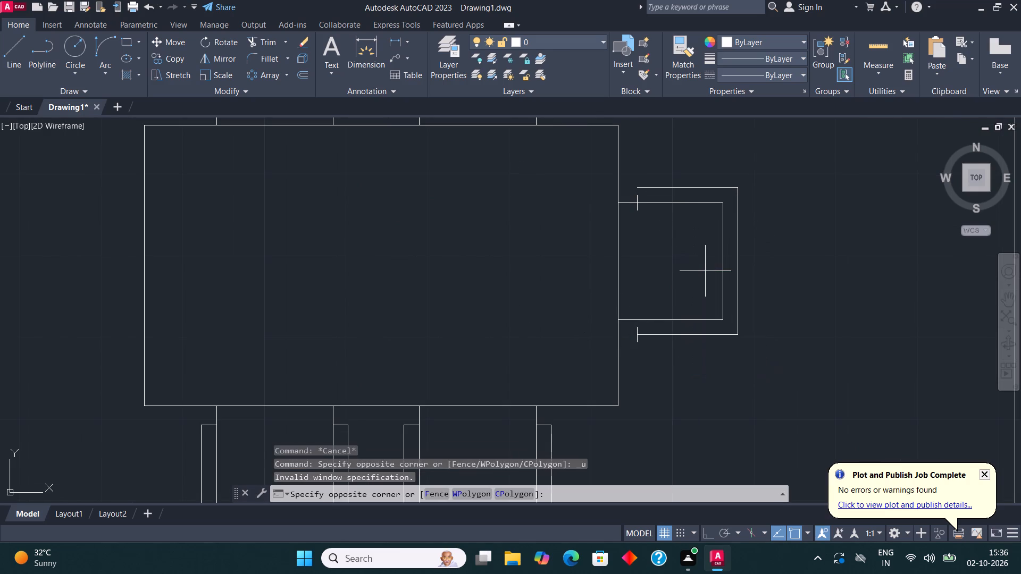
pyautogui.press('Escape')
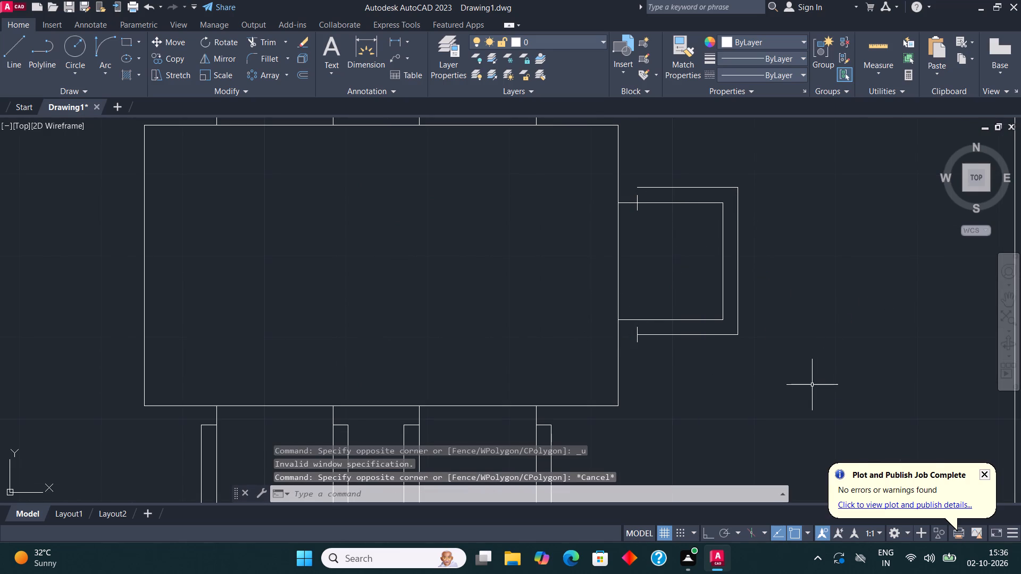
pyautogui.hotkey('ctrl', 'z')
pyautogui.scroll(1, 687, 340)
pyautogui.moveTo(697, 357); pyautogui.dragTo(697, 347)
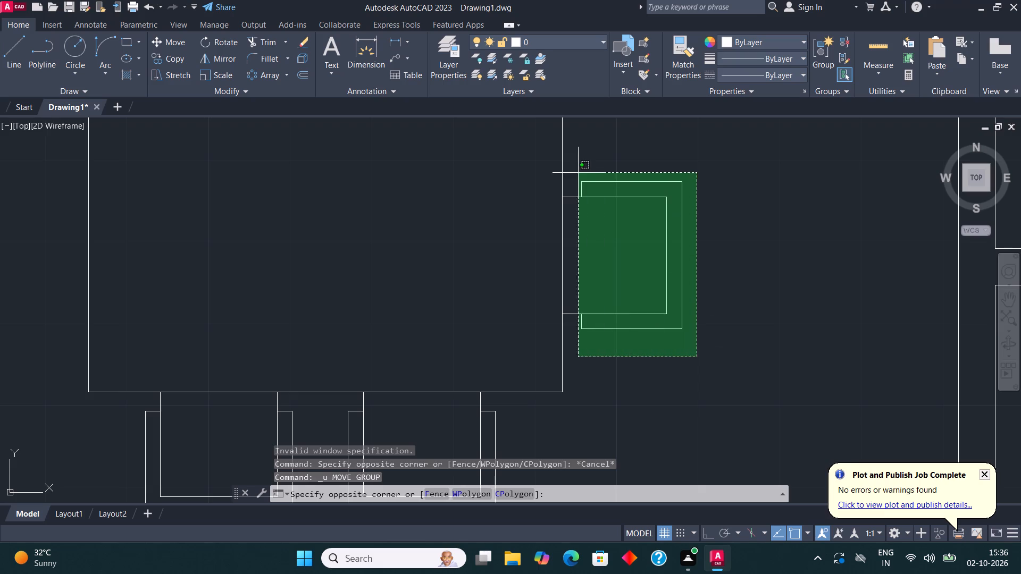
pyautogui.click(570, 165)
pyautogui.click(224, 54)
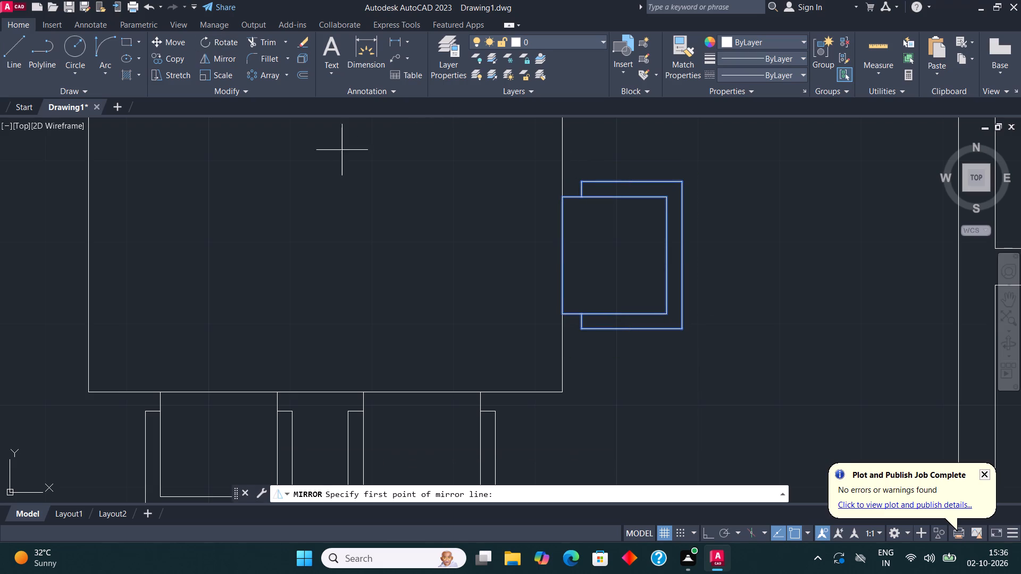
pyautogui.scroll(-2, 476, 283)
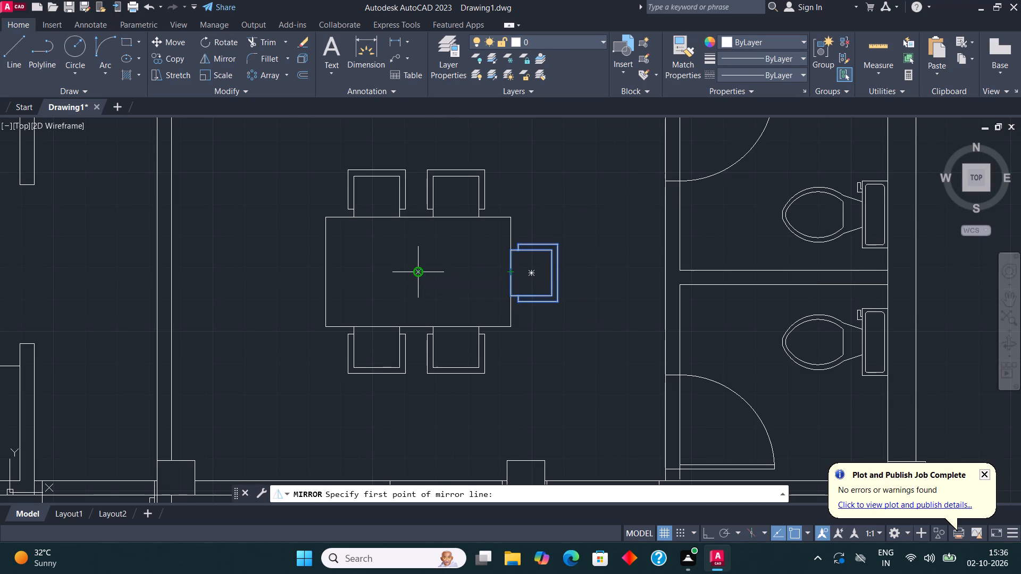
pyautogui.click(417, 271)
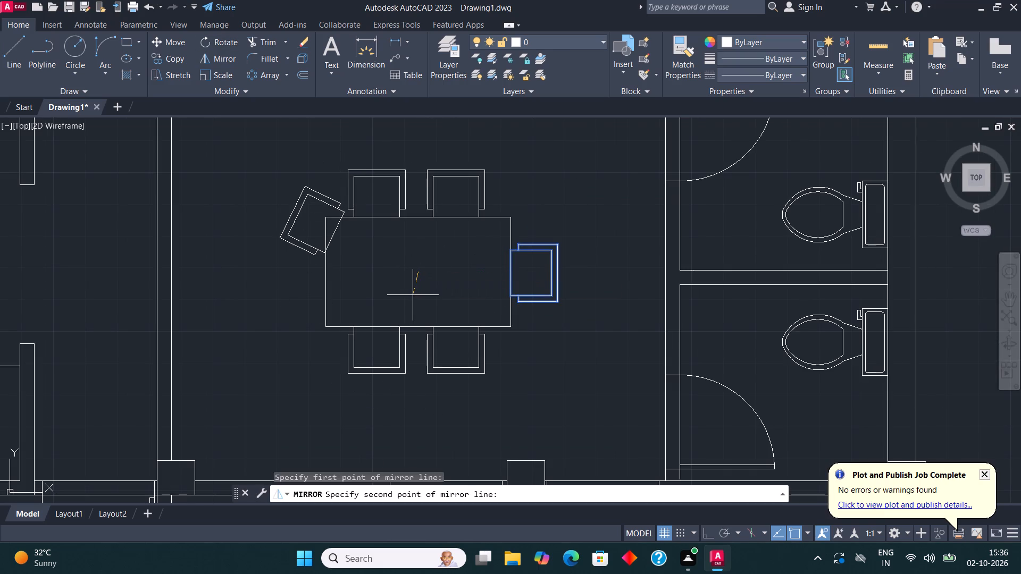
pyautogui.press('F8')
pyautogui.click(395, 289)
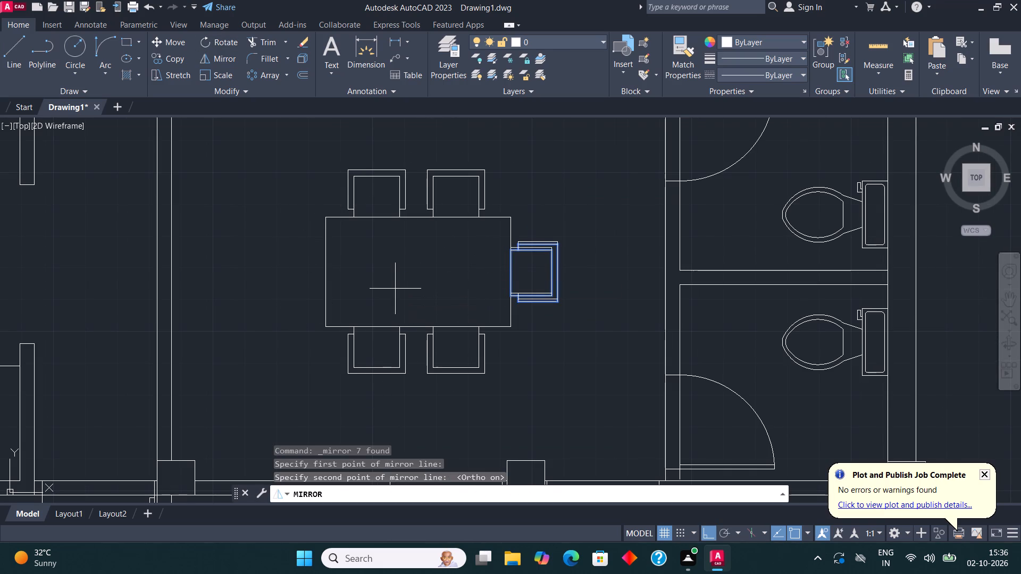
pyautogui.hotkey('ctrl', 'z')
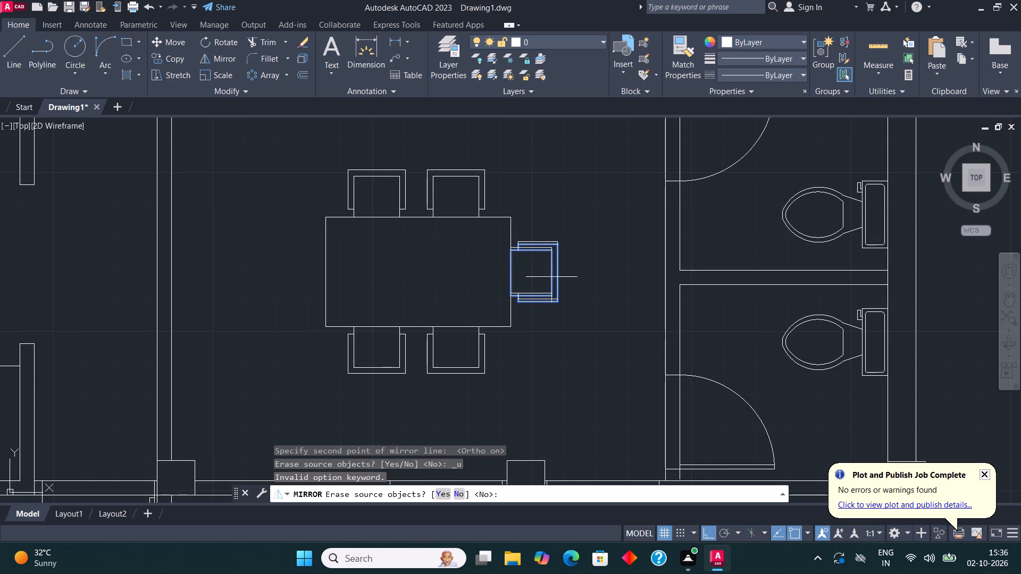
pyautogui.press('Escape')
# Mirror the east chair across the dining table's vertical centreline to the west edge, keeping the original chair.
pyautogui.click(581, 323)
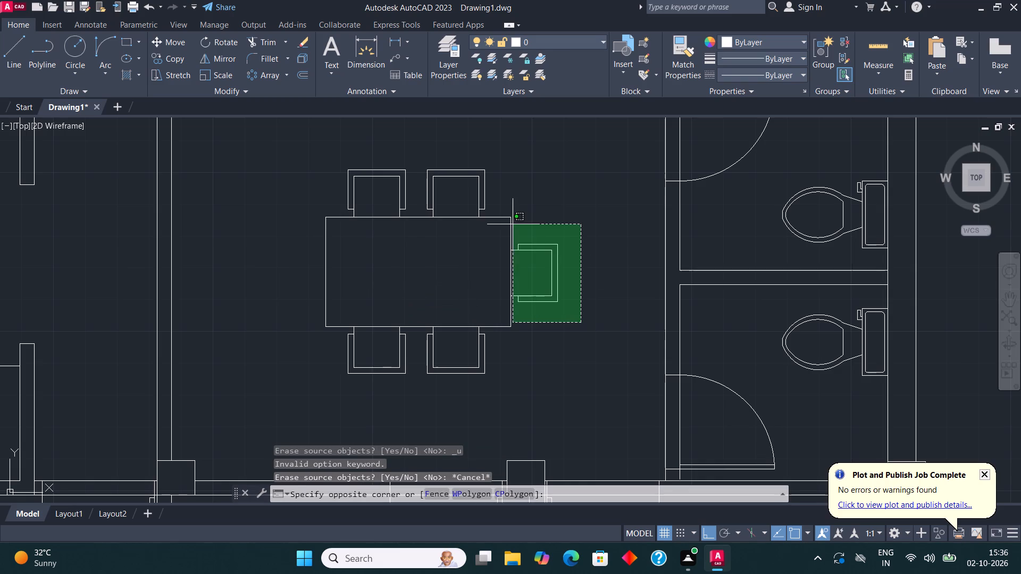
pyautogui.click(519, 229)
pyautogui.click(231, 61)
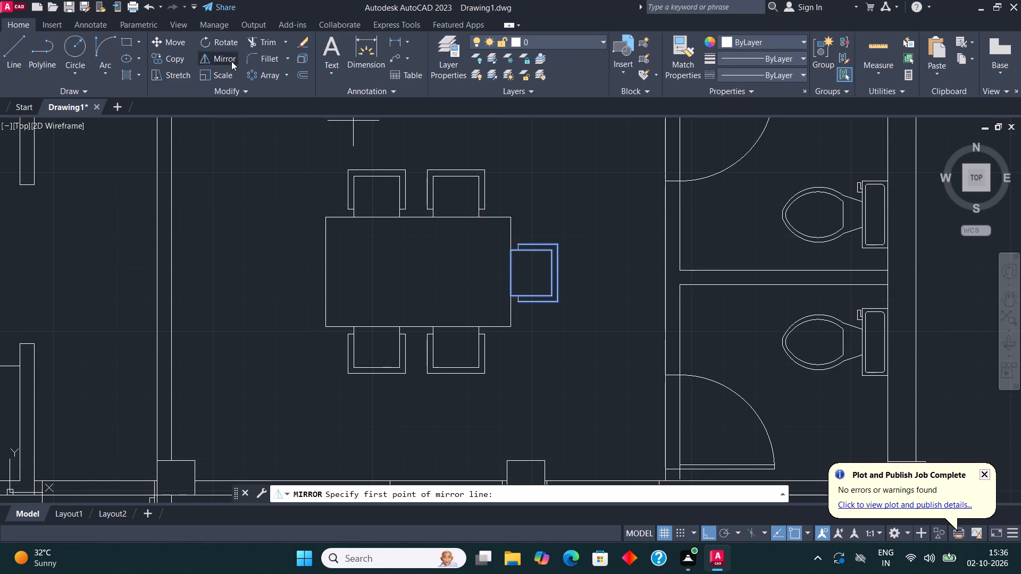
pyautogui.click(413, 269)
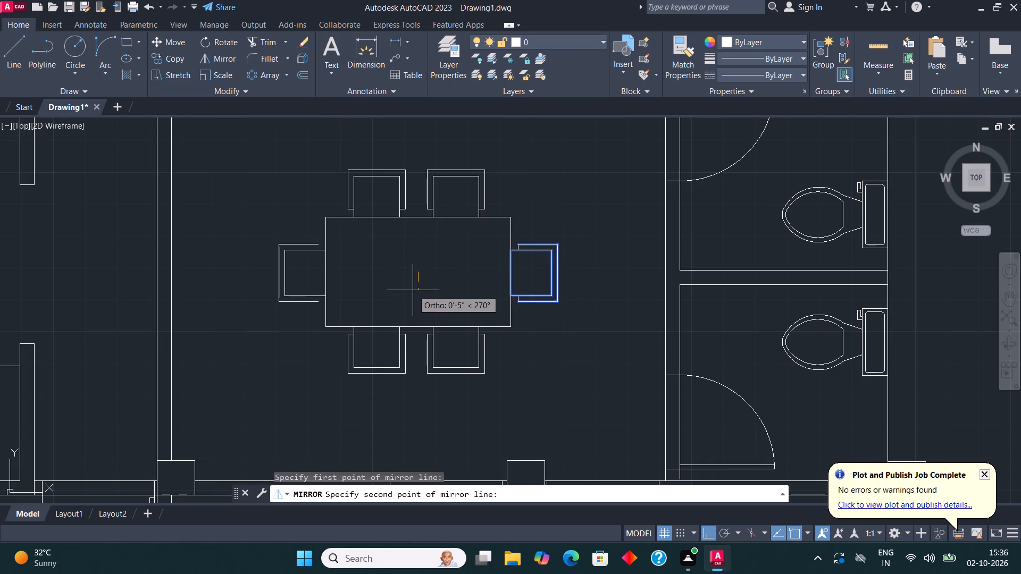
pyautogui.click(407, 298)
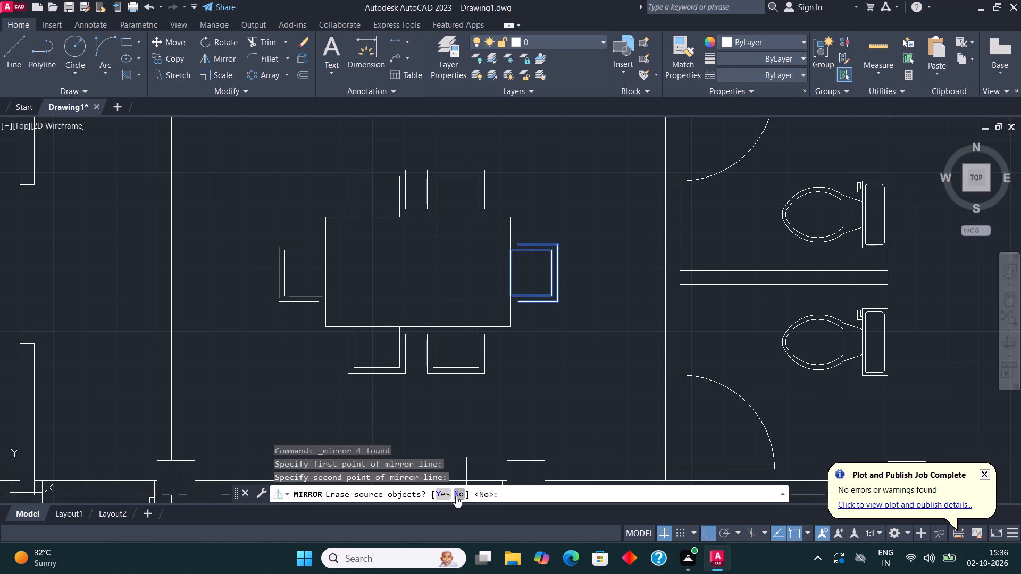
pyautogui.click(456, 496)
# Close the open arm ends of the west chair with a vertical line and trim away its part inside the seat.
pyautogui.scroll(3, 304, 299)
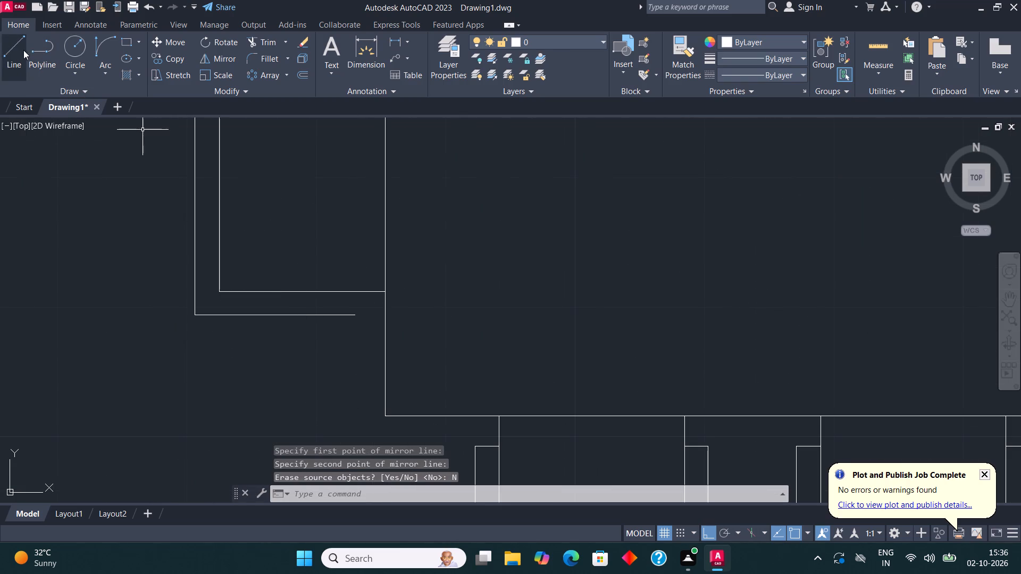
pyautogui.click(22, 50)
pyautogui.click(352, 315)
pyautogui.scroll(-2, 360, 323)
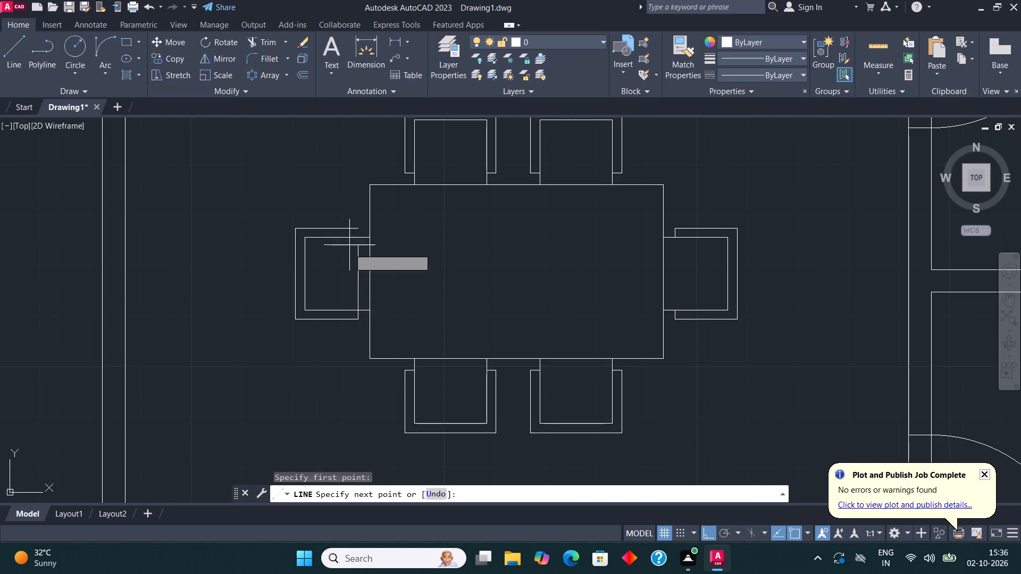
pyautogui.click(359, 231)
pyautogui.click(269, 41)
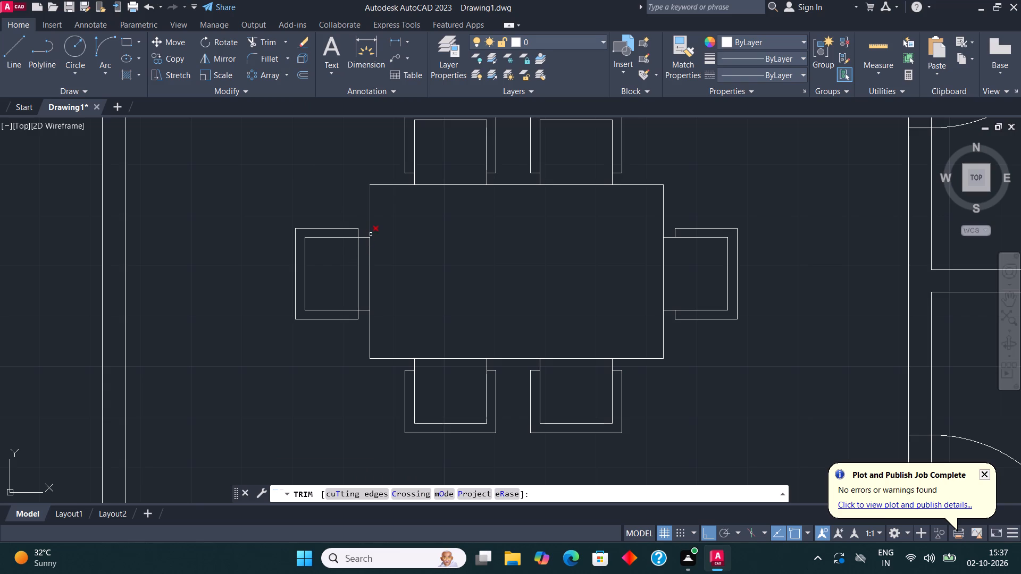
pyautogui.click(356, 255)
pyautogui.press('Escape')
# Scale the dining table and its six chairs down together about a point near the table's centre.
pyautogui.scroll(-2, 462, 206)
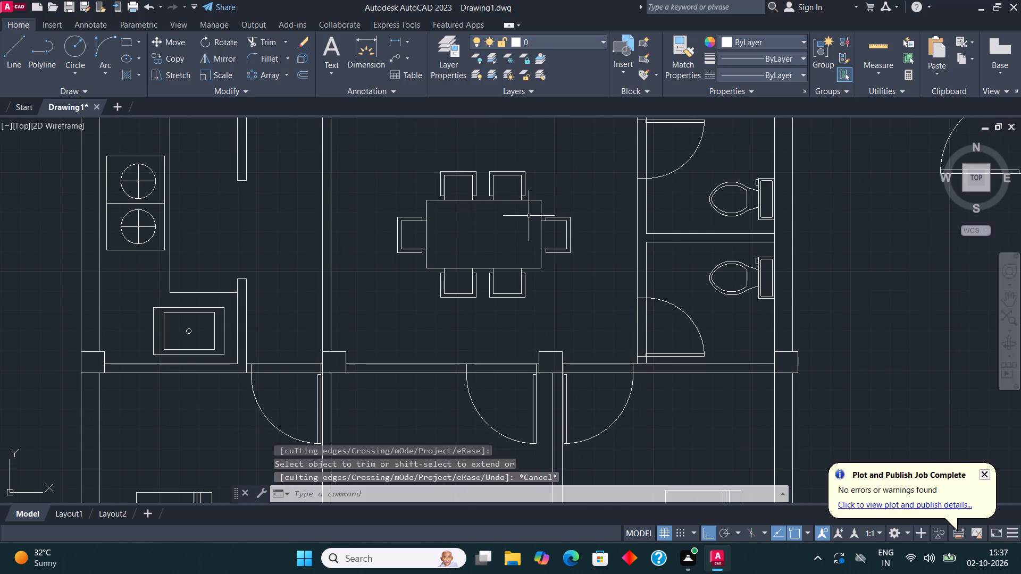
pyautogui.moveTo(530, 231); pyautogui.dragTo(536, 272, button='middle')
pyautogui.scroll(-2, 562, 233)
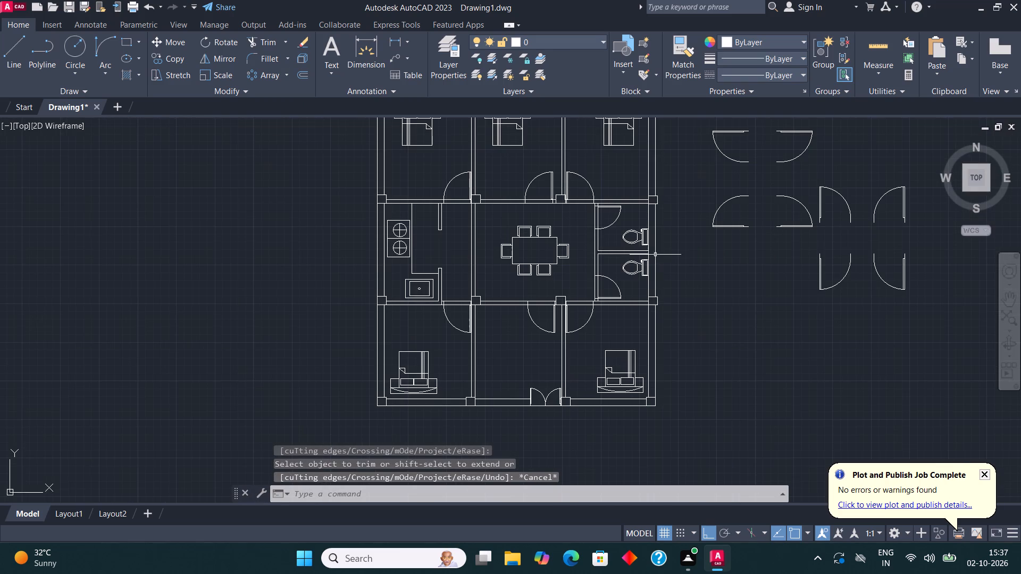
pyautogui.moveTo(660, 257); pyautogui.dragTo(689, 307, button='middle')
pyautogui.scroll(3, 525, 282)
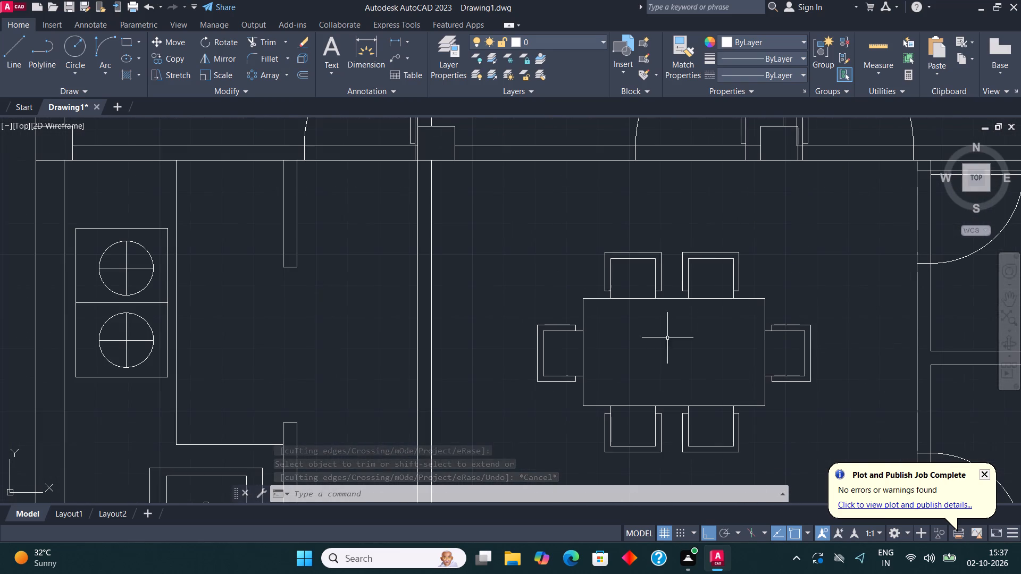
pyautogui.scroll(-1, 696, 355)
pyautogui.click(785, 426)
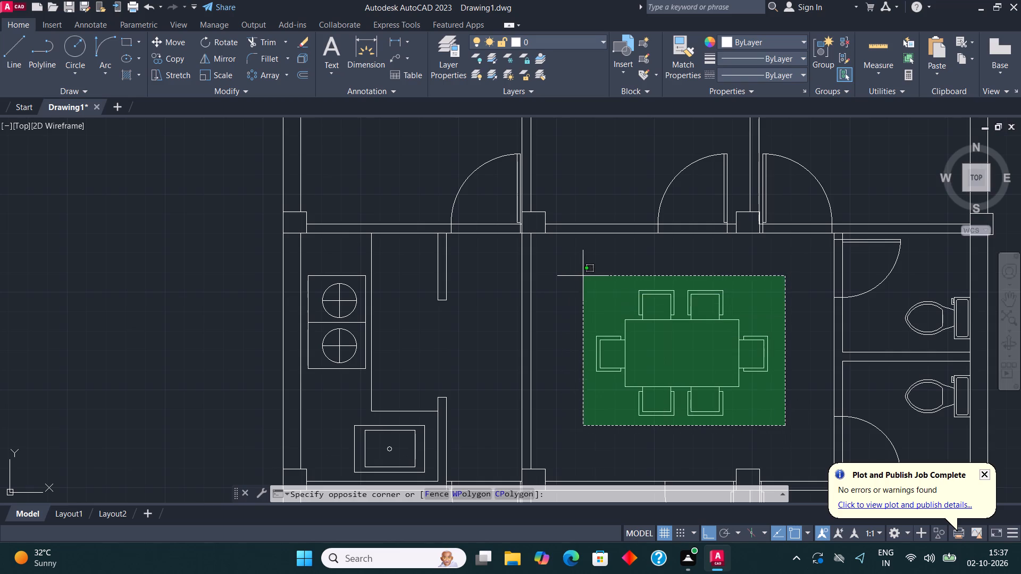
pyautogui.click(583, 276)
pyautogui.click(227, 74)
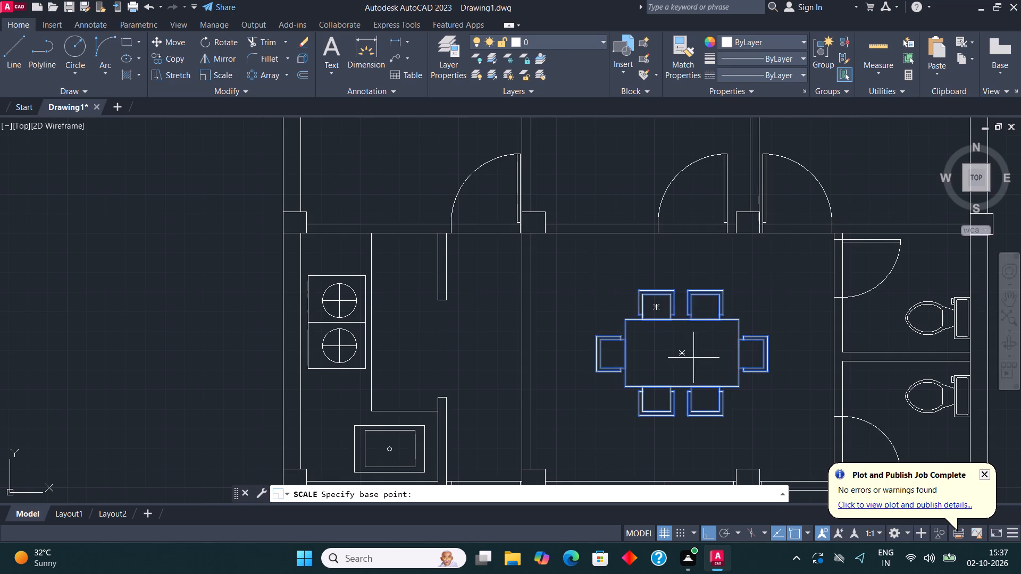
pyautogui.click(692, 357)
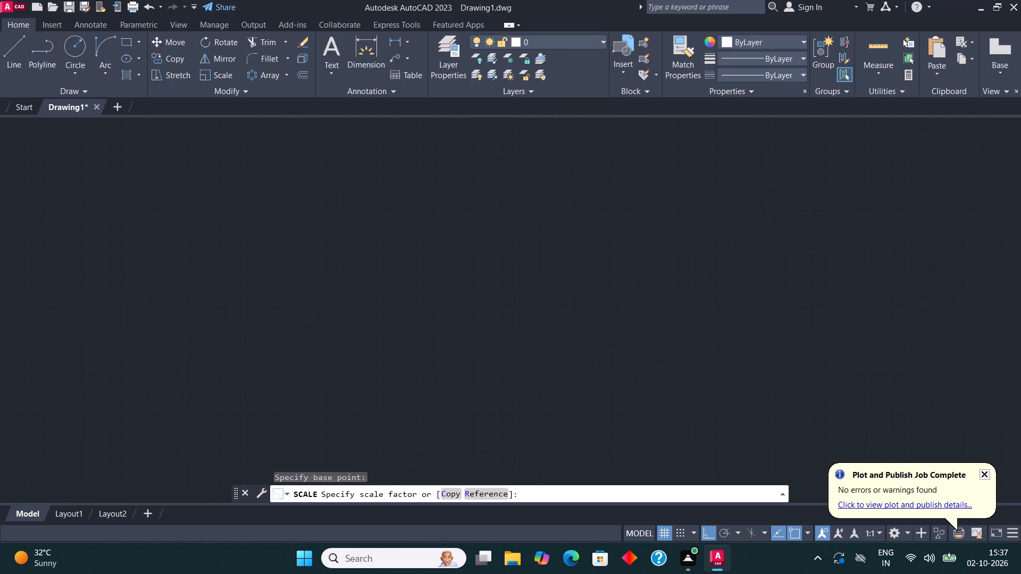
pyautogui.click(753, 306)
# From the south wall's inner face, just west of the double door, draw a line 2' north and about 3'-5" west.
pyautogui.scroll(-1, 385, 276)
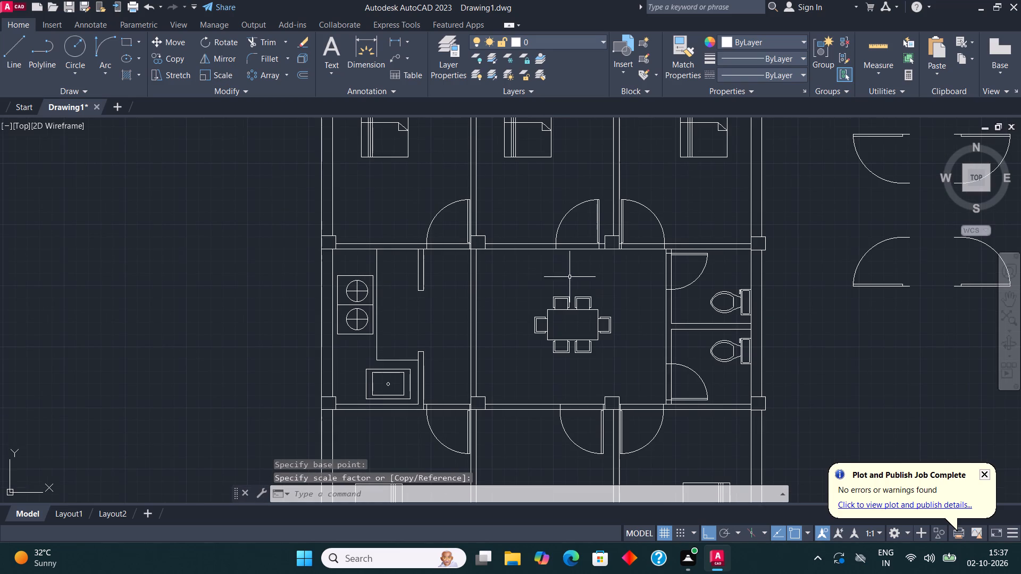
pyautogui.scroll(-1, 549, 250)
pyautogui.moveTo(577, 269); pyautogui.dragTo(580, 279, button='middle')
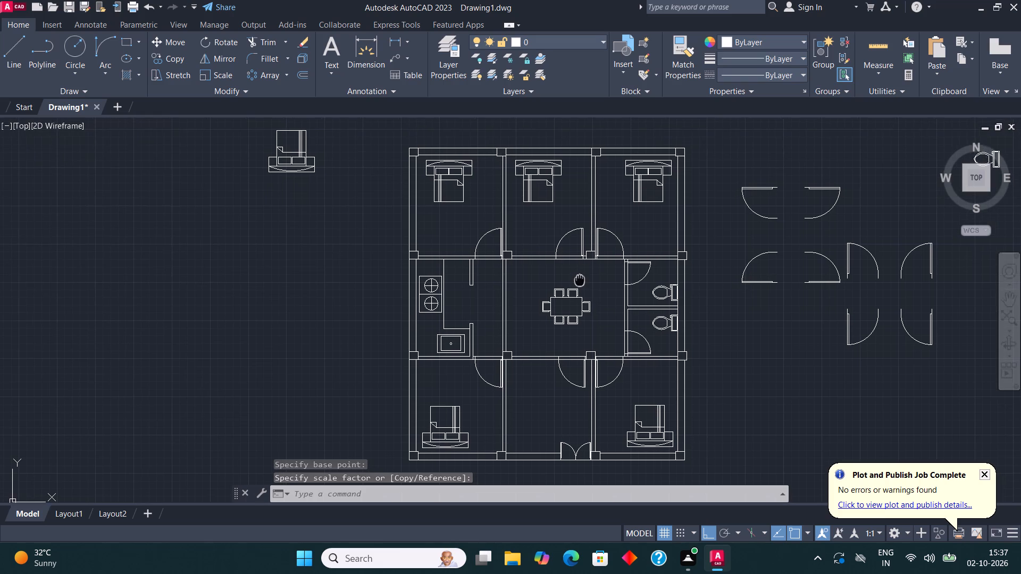
pyautogui.moveTo(580, 279); pyautogui.dragTo(568, 209, button='middle')
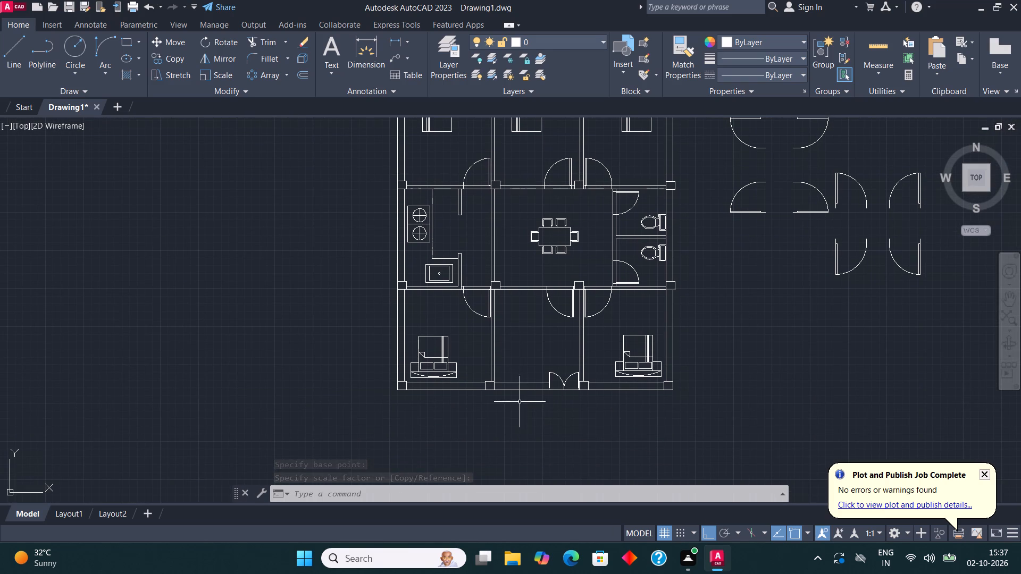
pyautogui.scroll(3, 518, 393)
pyautogui.click(20, 46)
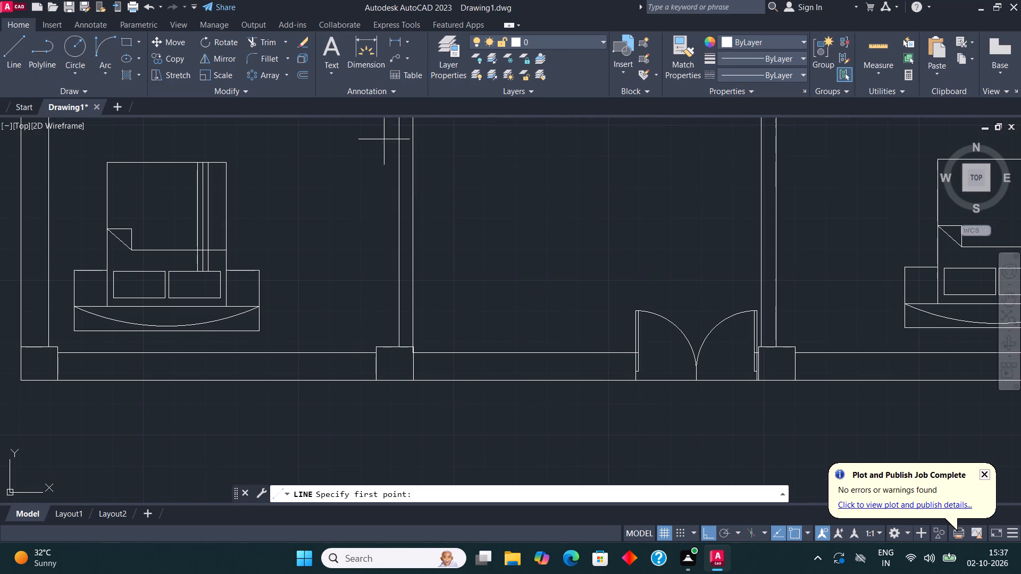
pyautogui.moveTo(579, 271); pyautogui.dragTo(534, 309, button='middle')
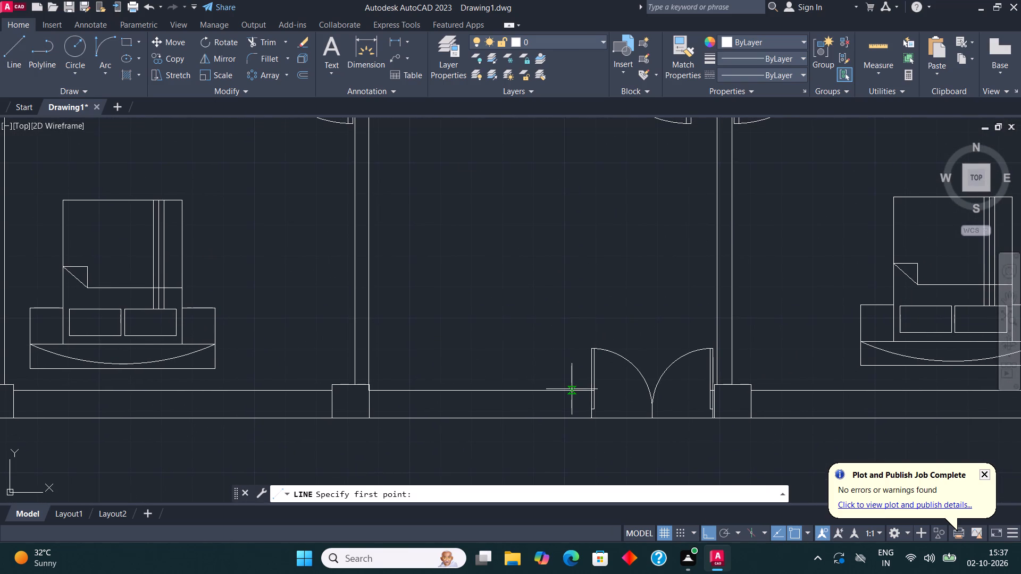
pyautogui.click(572, 389)
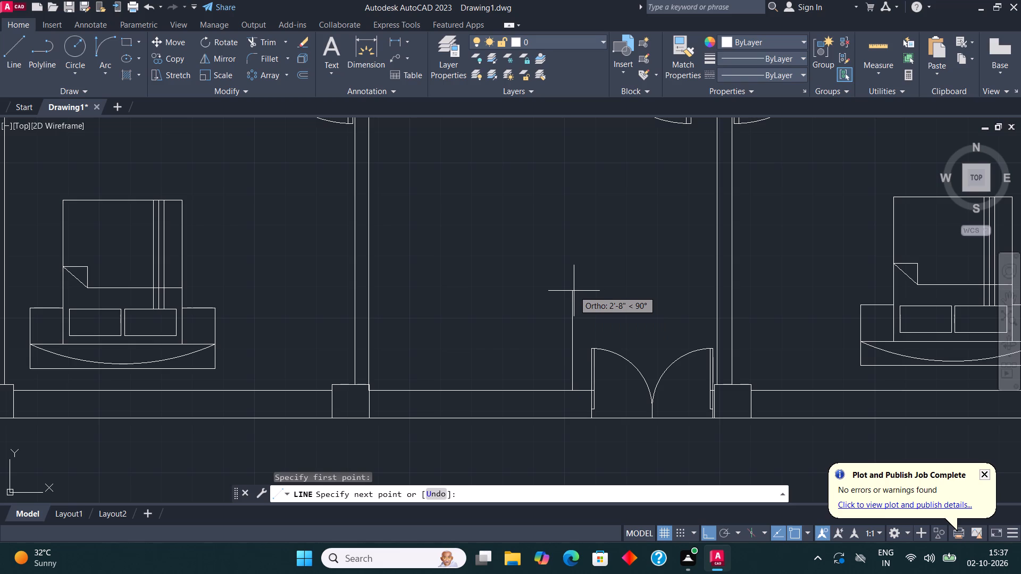
pyautogui.write("2'")
pyautogui.press('Return')
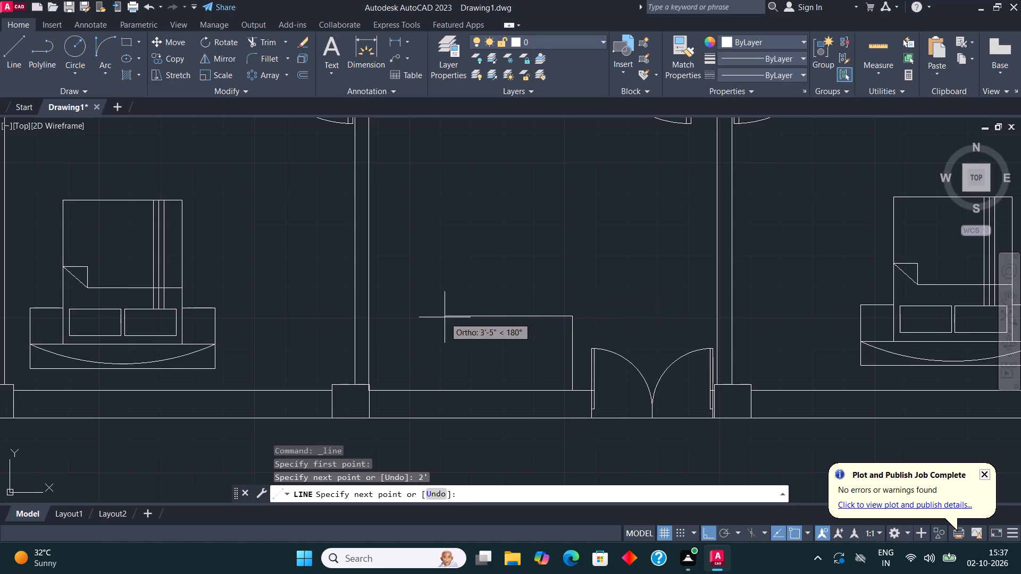
pyautogui.moveTo(451, 315); pyautogui.dragTo(459, 335, button='middle')
pyautogui.click(457, 334)
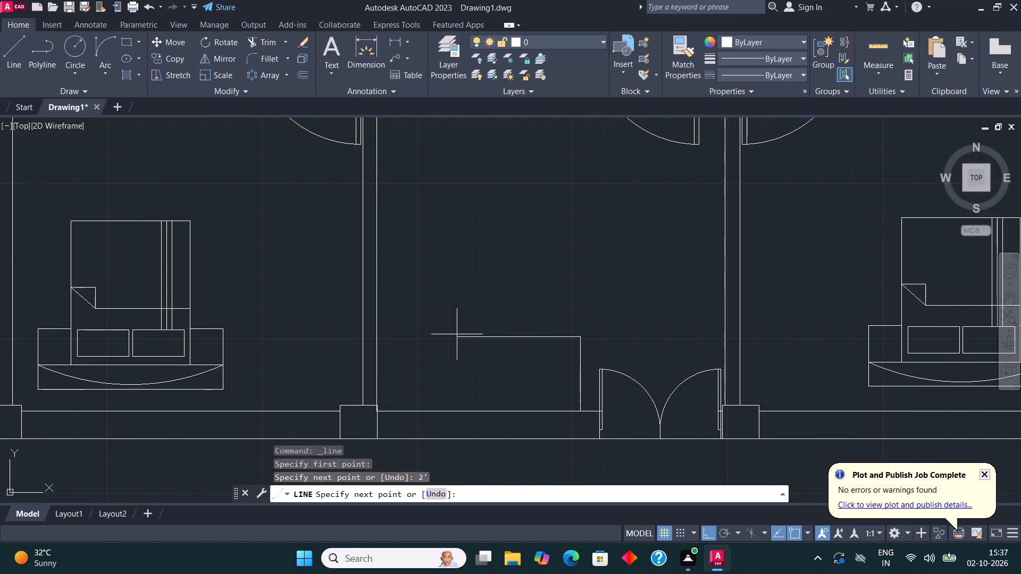
pyautogui.press('Escape')
# In the same room, draw a line 2' east from the west wall, level with the existing horizontal line, then continue it north.
pyautogui.click(18, 49)
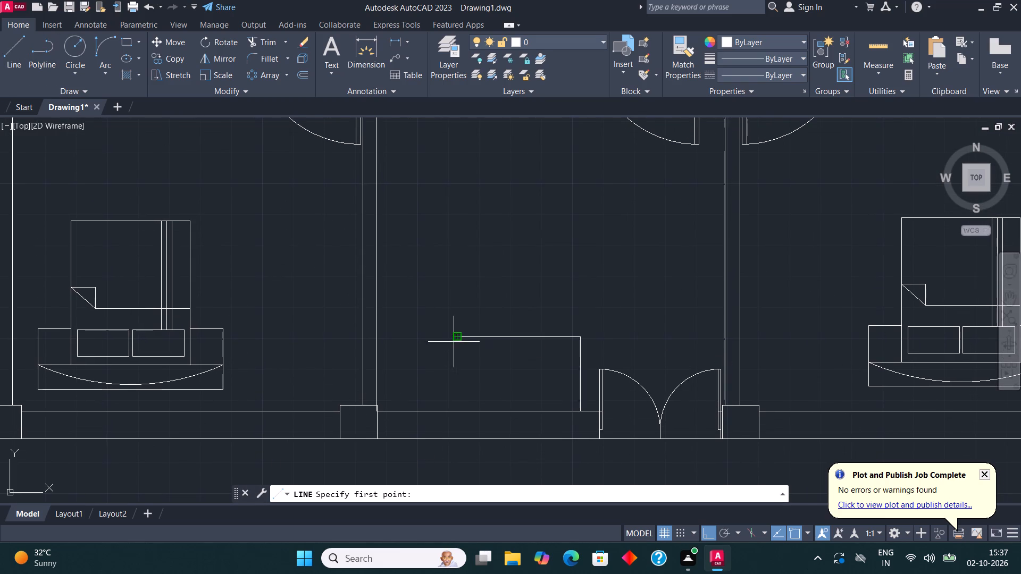
pyautogui.click(383, 339)
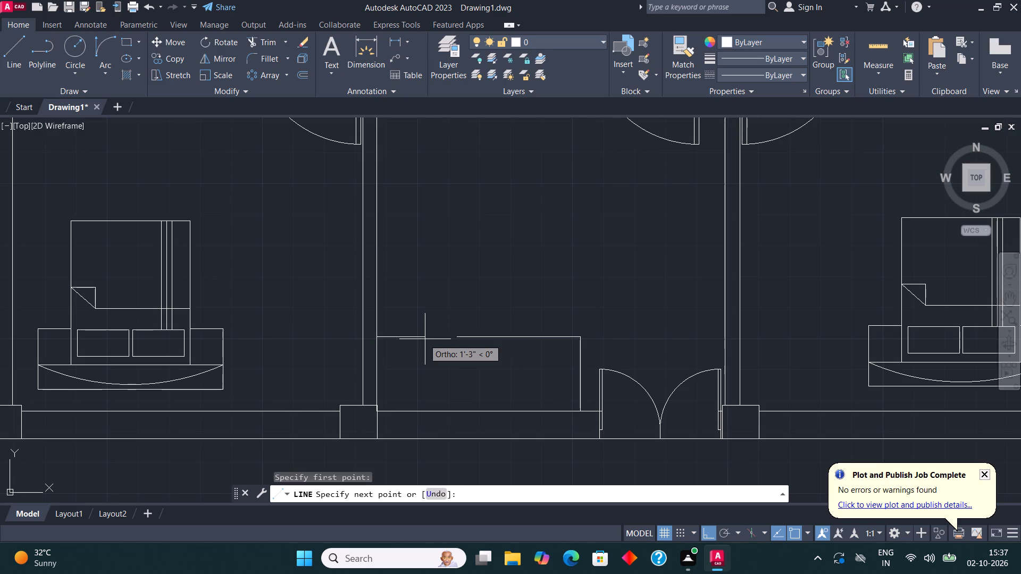
pyautogui.write("2'")
pyautogui.press('Return')
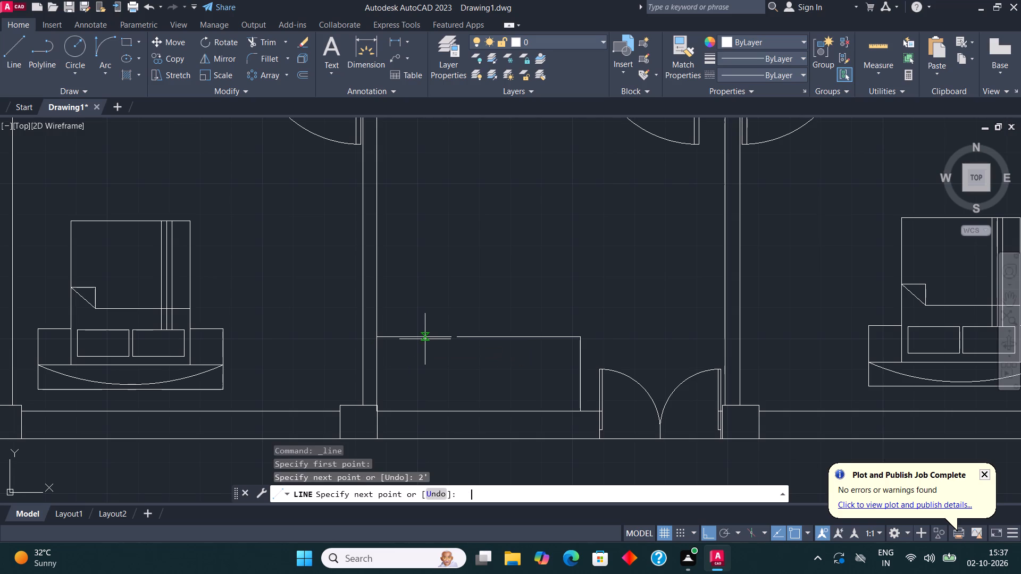
pyautogui.moveTo(443, 241); pyautogui.dragTo(436, 354, button='middle')
pyautogui.scroll(1, 436, 354)
pyautogui.click(433, 214)
pyautogui.scroll(-2, 429, 245)
pyautogui.press('Escape')
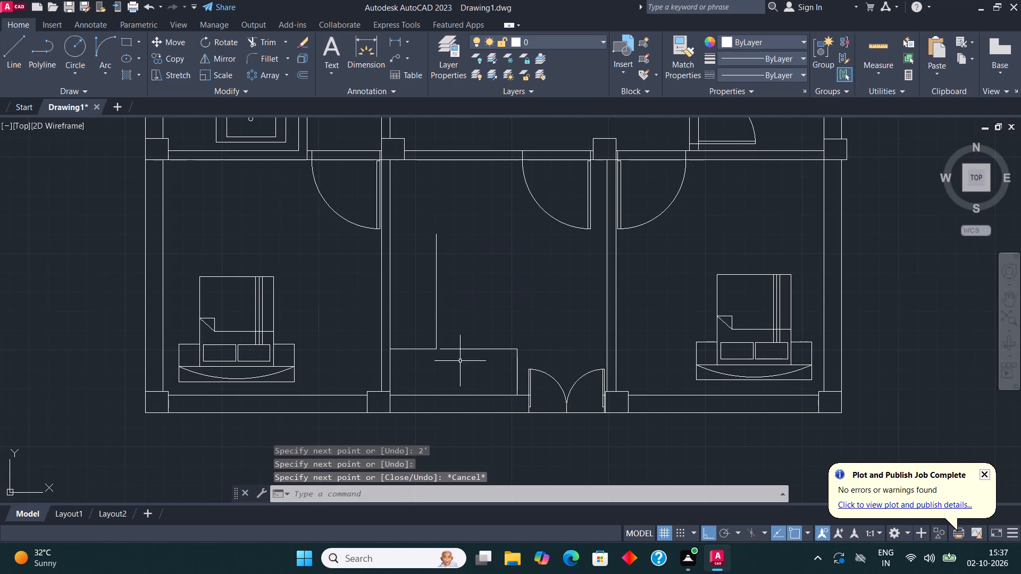
# Draw a short line closing the gap between the horizontal line's west end and the corner of the 2' line.
pyautogui.scroll(2, 460, 361)
pyautogui.click(17, 46)
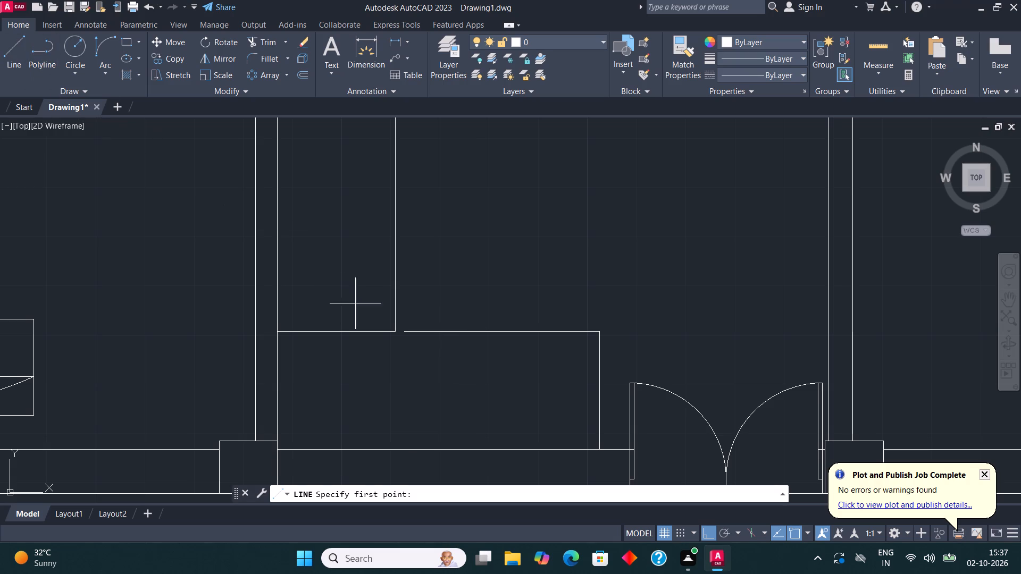
pyautogui.click(409, 333)
pyautogui.click(395, 332)
pyautogui.press('Escape')
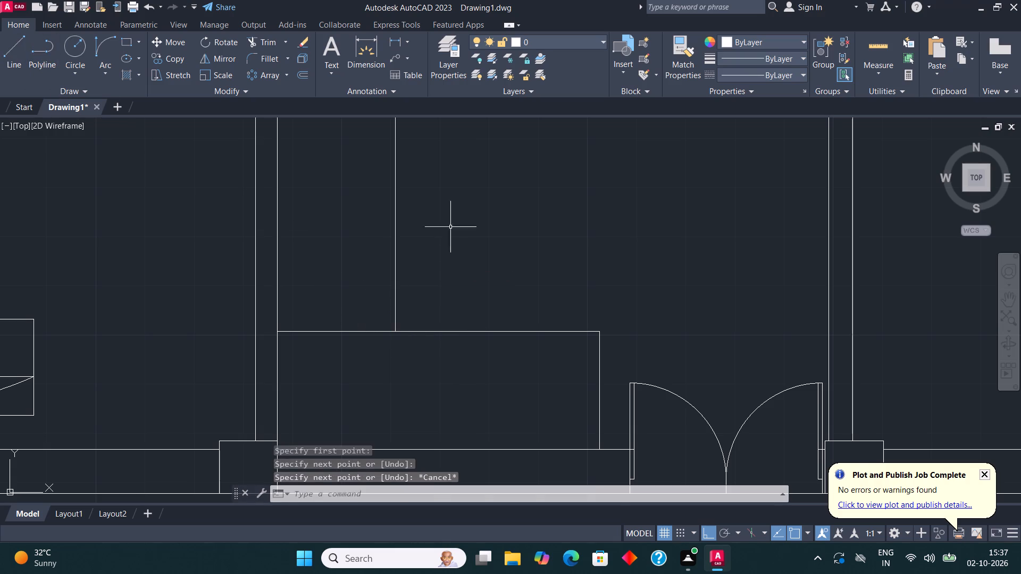
# In the entrance room, draw a line 2' south from the north wall, east until aligned with the south outline's east end, and back to the wall.
pyautogui.moveTo(465, 237); pyautogui.dragTo(464, 325, button='middle')
pyautogui.scroll(-2, 464, 325)
pyautogui.moveTo(461, 239); pyautogui.dragTo(436, 352, button='middle')
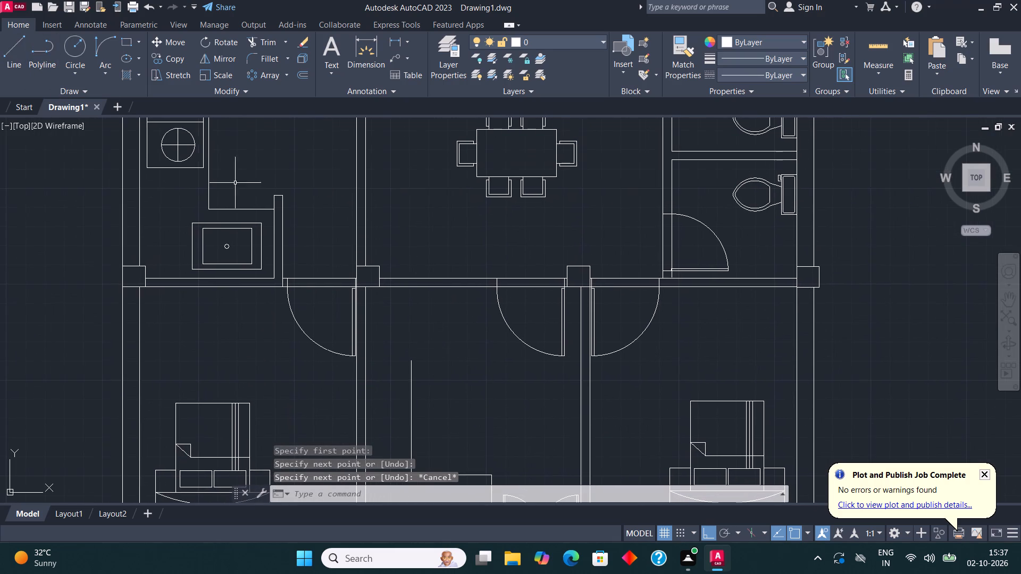
pyautogui.click(13, 45)
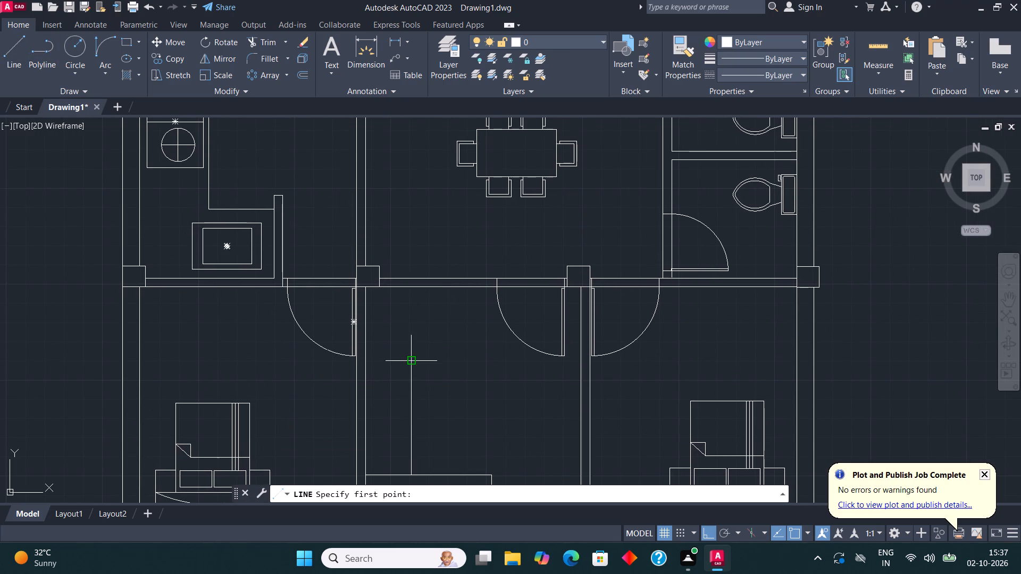
pyautogui.click(417, 292)
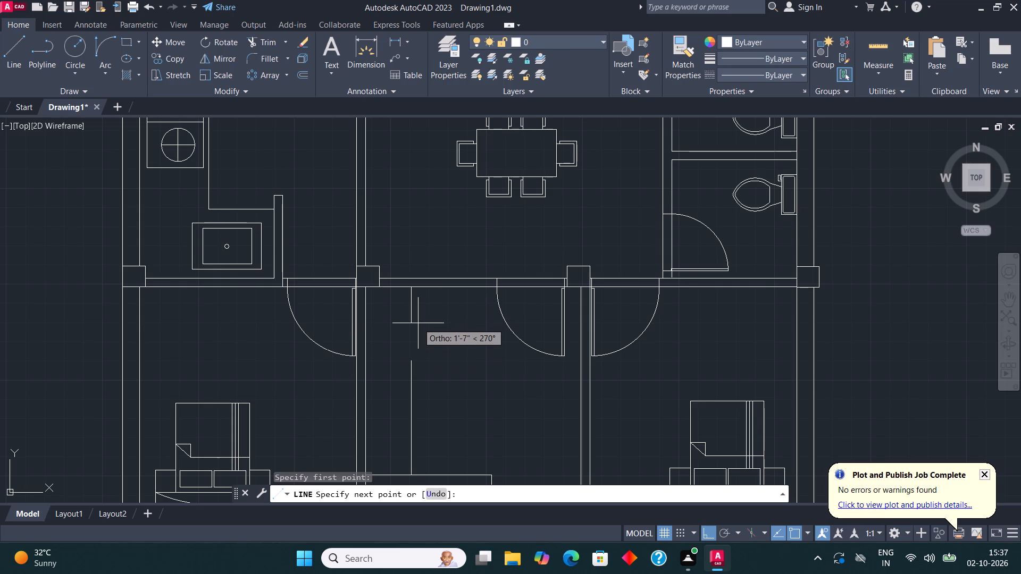
pyautogui.write("2'")
pyautogui.press('Return')
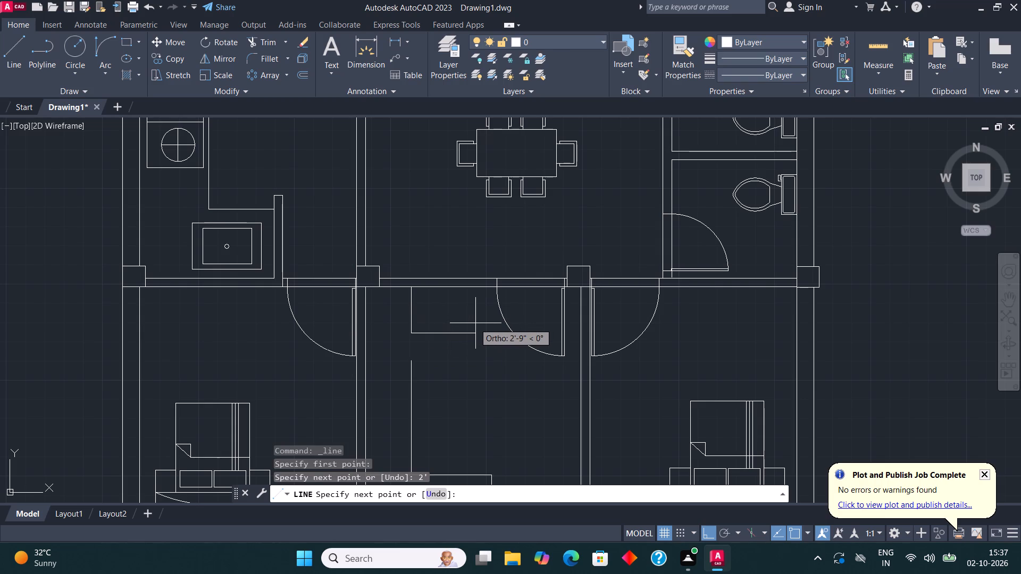
pyautogui.scroll(-2, 475, 323)
pyautogui.scroll(1, 475, 323)
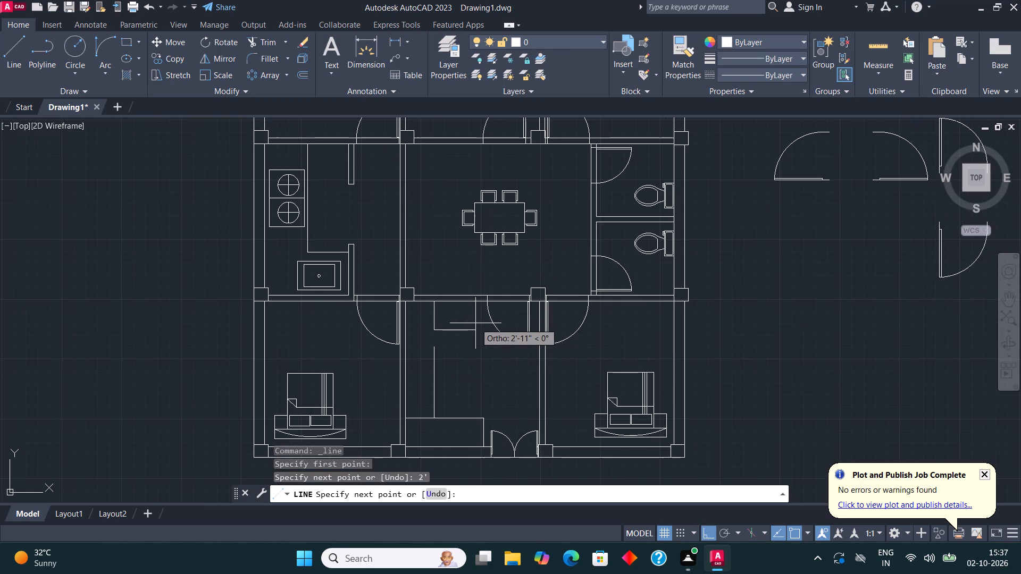
pyautogui.scroll(1, 475, 323)
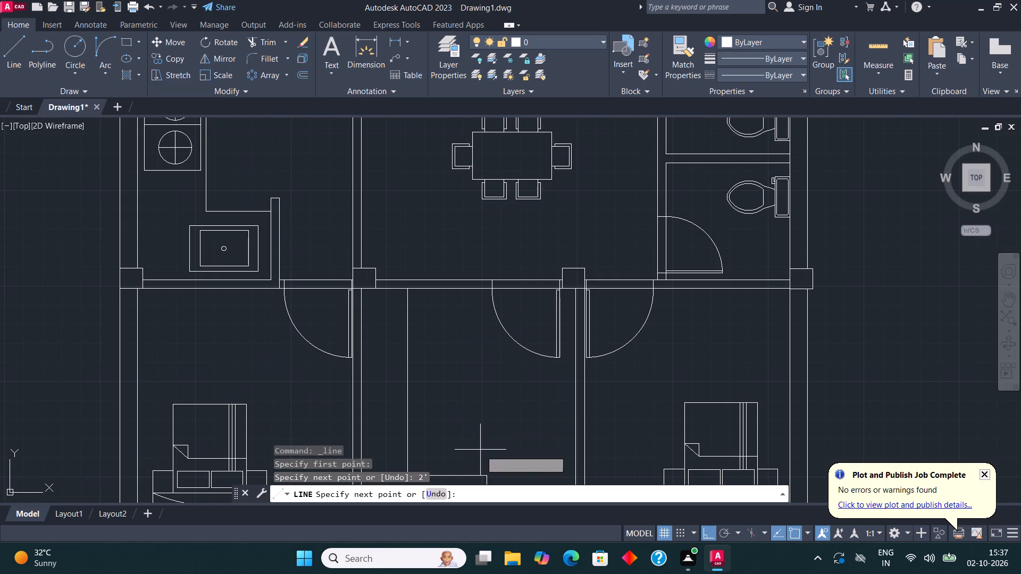
pyautogui.click(482, 345)
pyautogui.click(484, 289)
pyautogui.press('Escape')
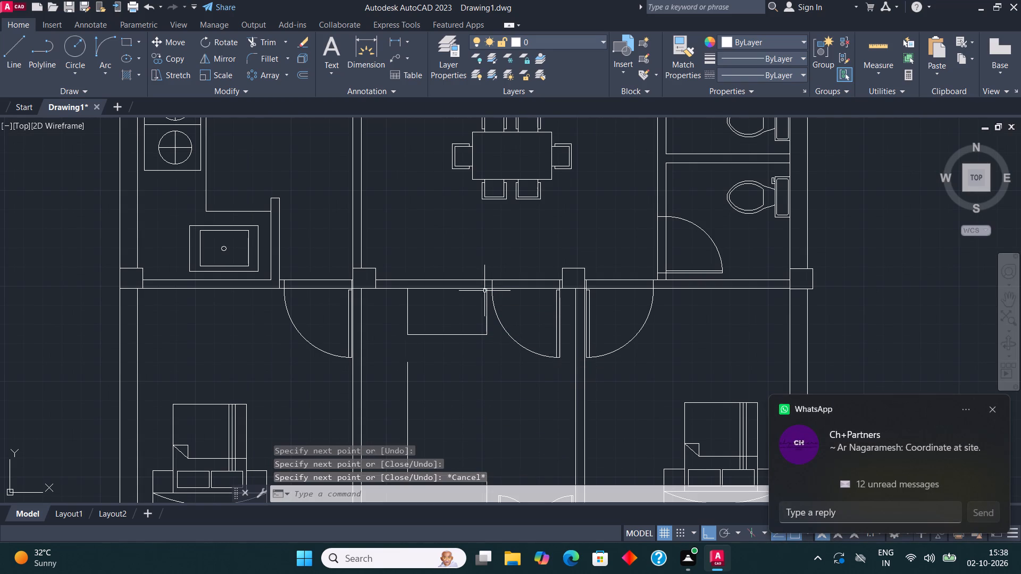
pyautogui.click(993, 408)
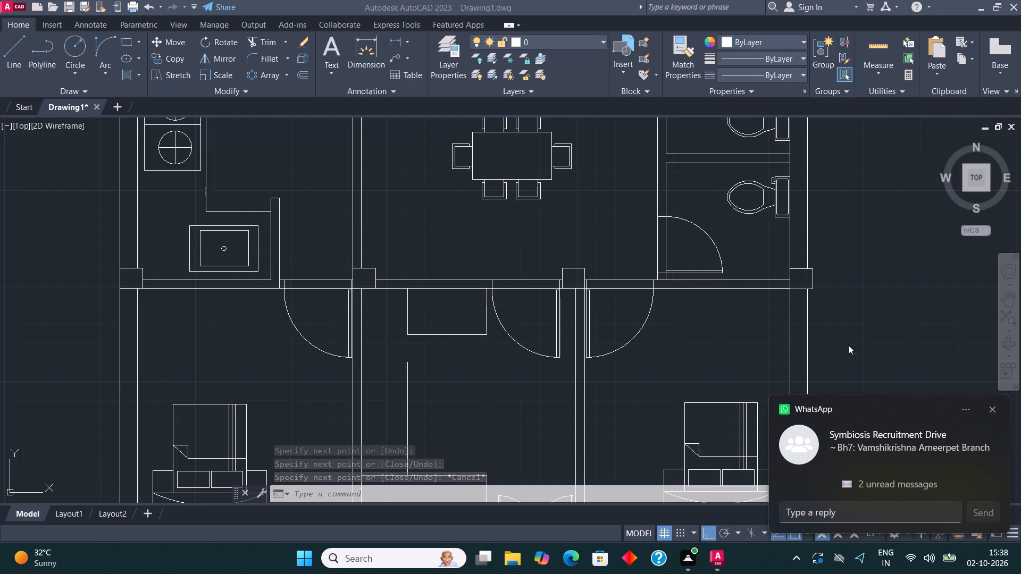
pyautogui.click(991, 406)
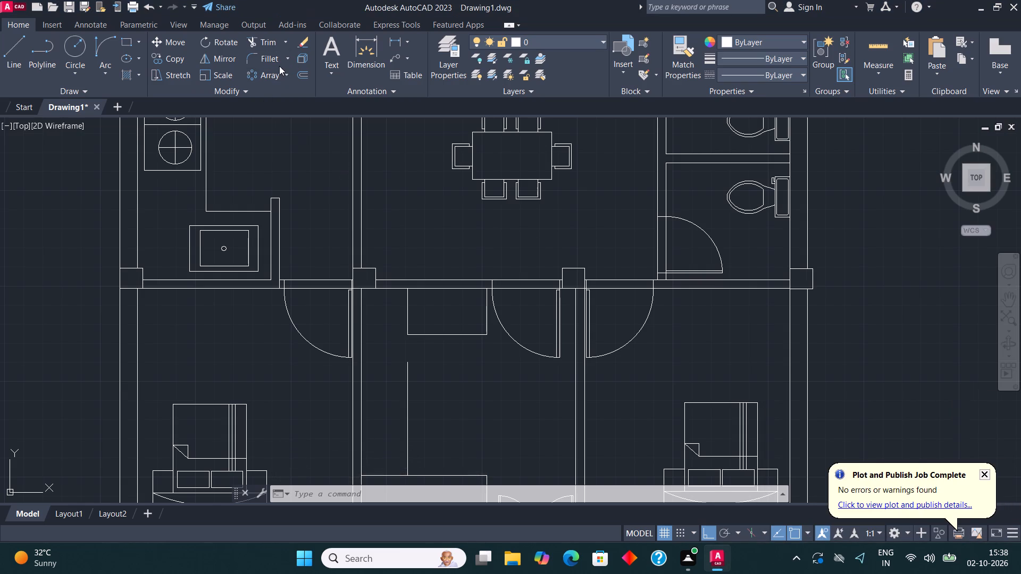
# Fillet the new outline's horizontal line with the long vertical line below it so they meet at a corner.
pyautogui.click(263, 54)
pyautogui.click(432, 334)
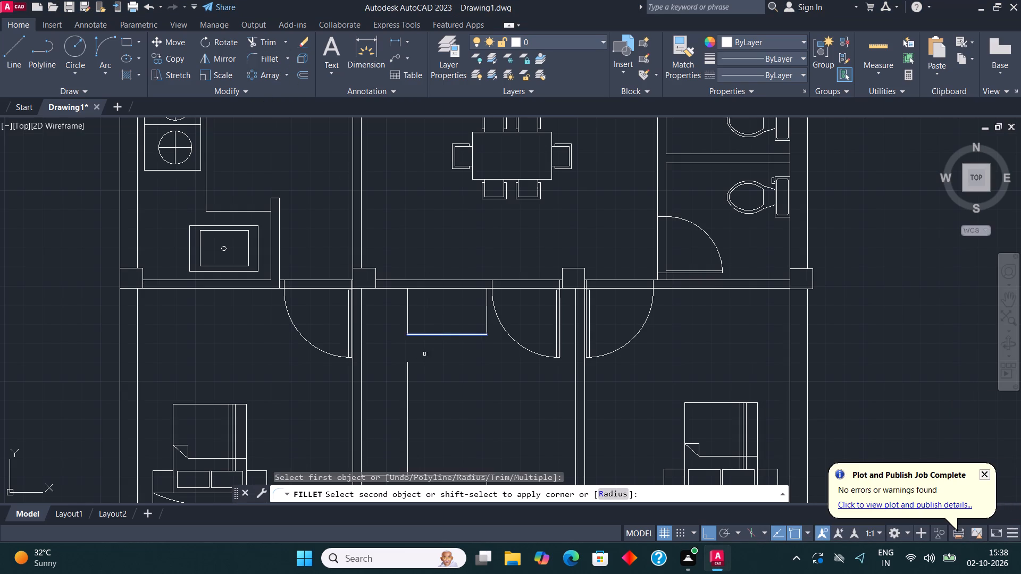
pyautogui.click(406, 377)
pyautogui.scroll(-2, 423, 314)
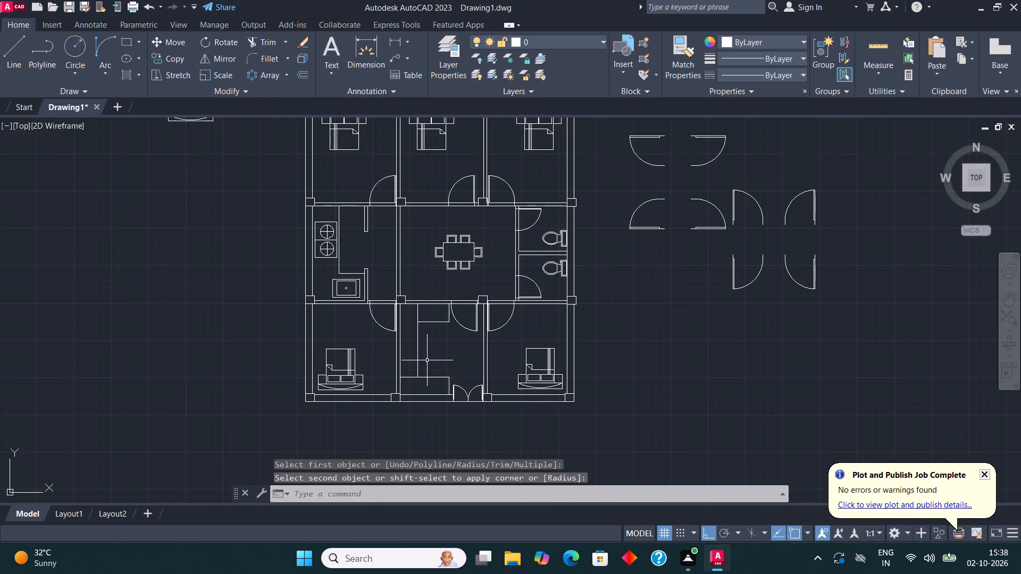
pyautogui.scroll(1, 427, 363)
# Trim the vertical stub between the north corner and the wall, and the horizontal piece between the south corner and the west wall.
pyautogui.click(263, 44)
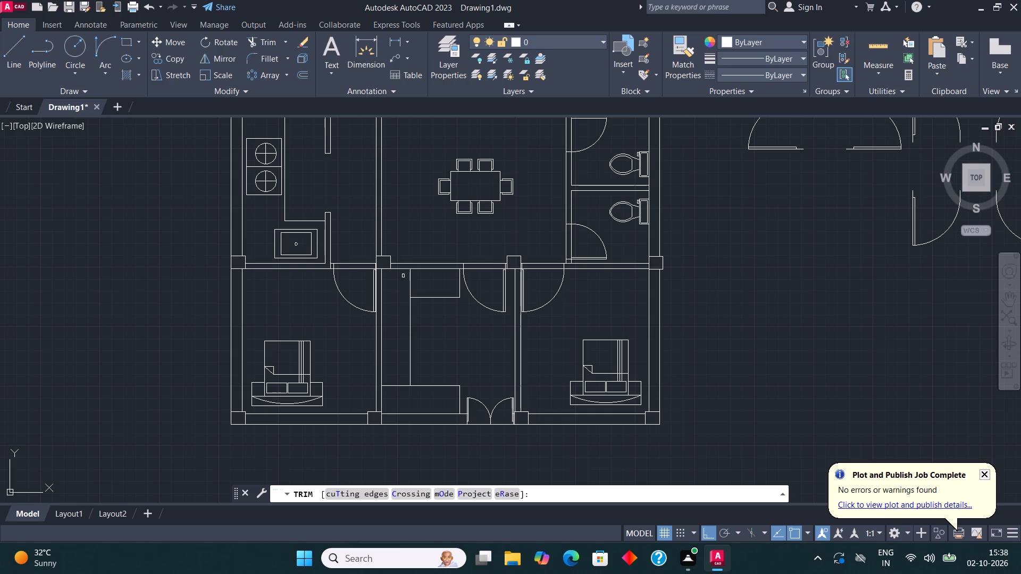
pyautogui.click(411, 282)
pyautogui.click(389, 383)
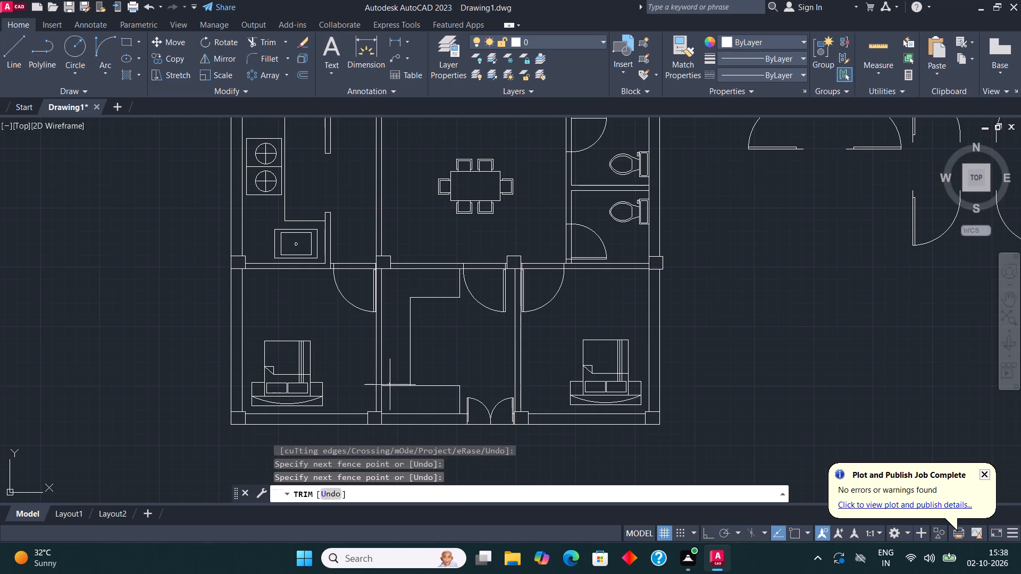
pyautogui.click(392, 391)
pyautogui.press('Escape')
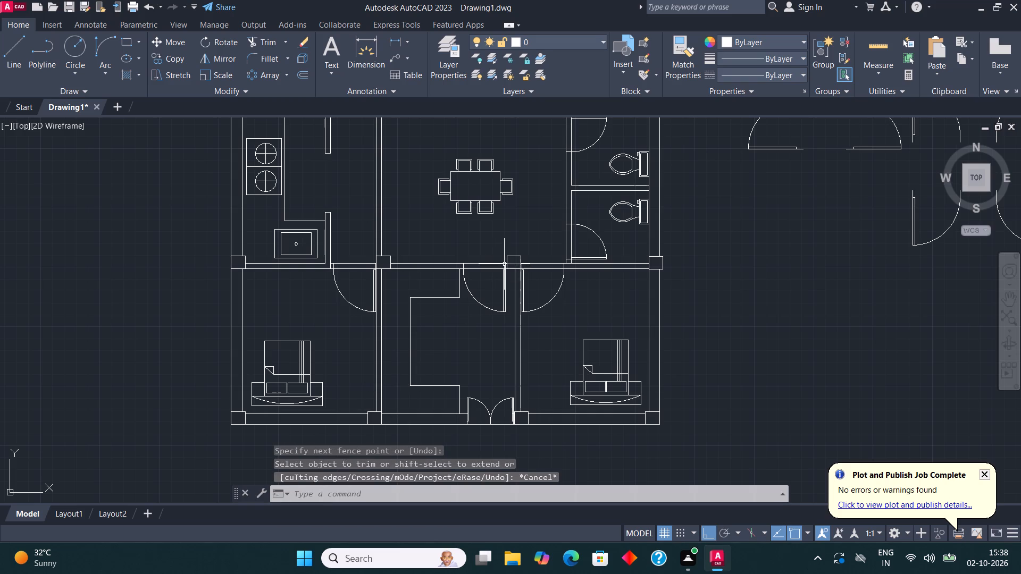
# From the outline's south inner corner, draw one line west to the room's west wall and another south to the south wall.
pyautogui.scroll(1, 509, 267)
pyautogui.moveTo(514, 270); pyautogui.dragTo(560, 215, button='middle')
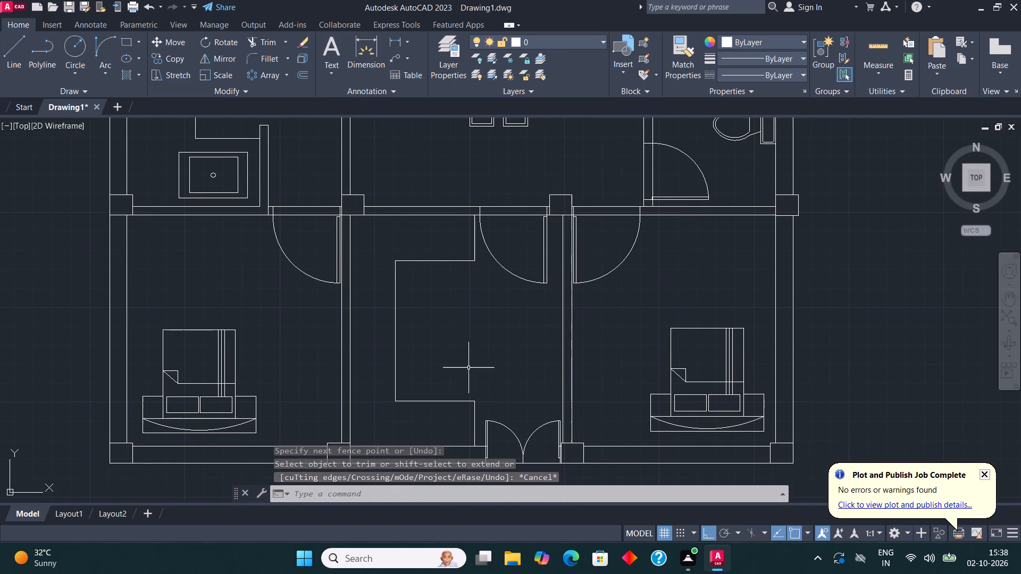
pyautogui.scroll(-1, 566, 295)
pyautogui.scroll(2, 530, 360)
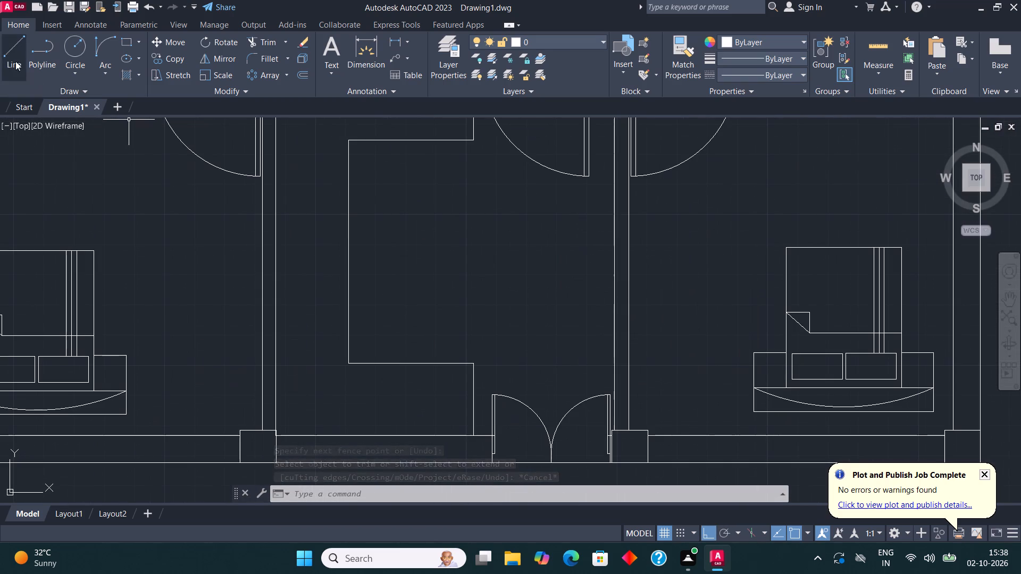
pyautogui.click(15, 61)
pyautogui.click(344, 362)
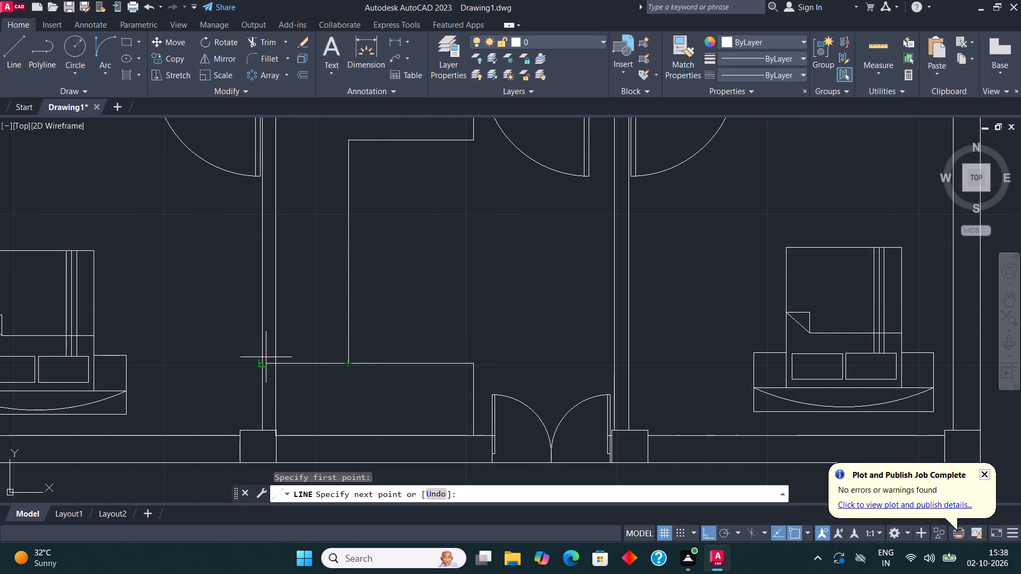
pyautogui.click(274, 363)
pyautogui.click(19, 39)
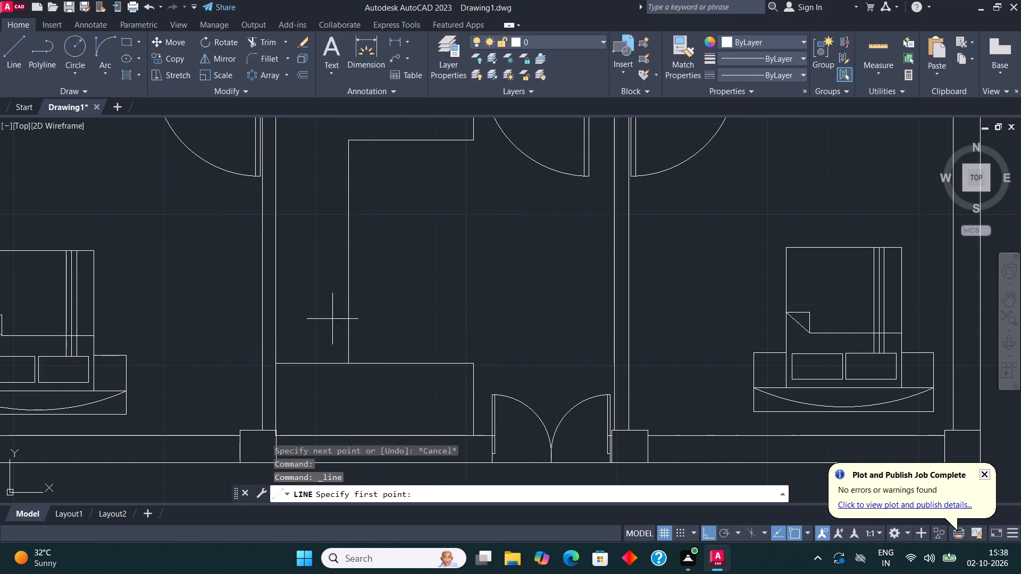
pyautogui.click(348, 360)
pyautogui.press('Escape')
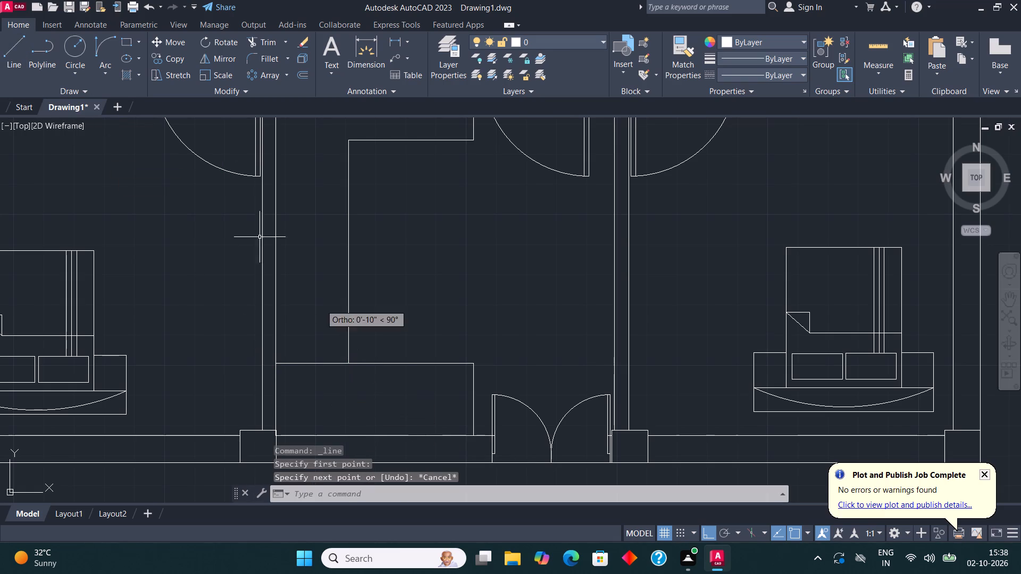
pyautogui.click(13, 44)
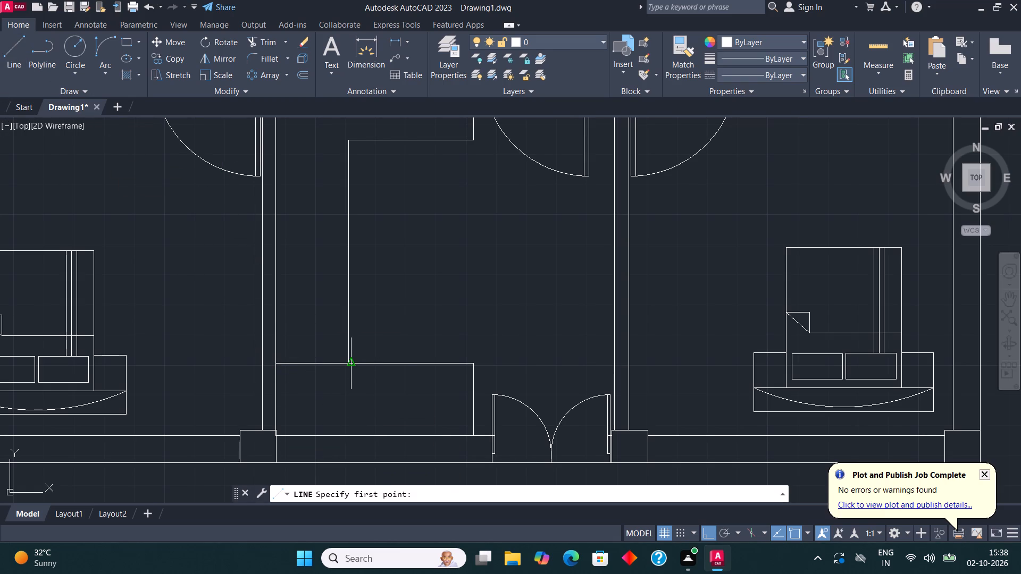
pyautogui.click(345, 366)
pyautogui.click(347, 432)
pyautogui.press('Escape')
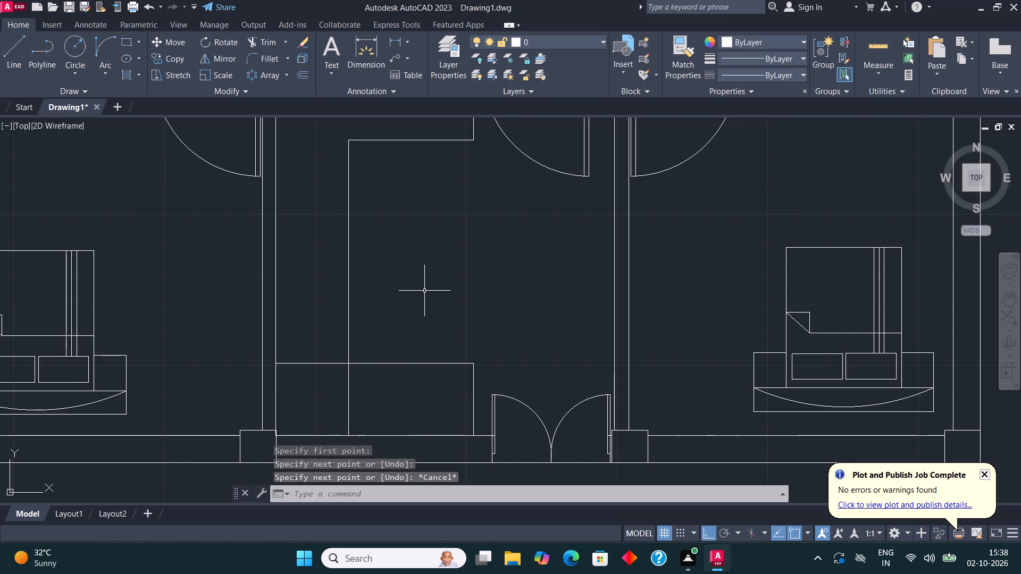
# From the outline's north inner corner, draw one line north to the north wall and another west to the west wall.
pyautogui.moveTo(432, 293); pyautogui.dragTo(422, 388, button='middle')
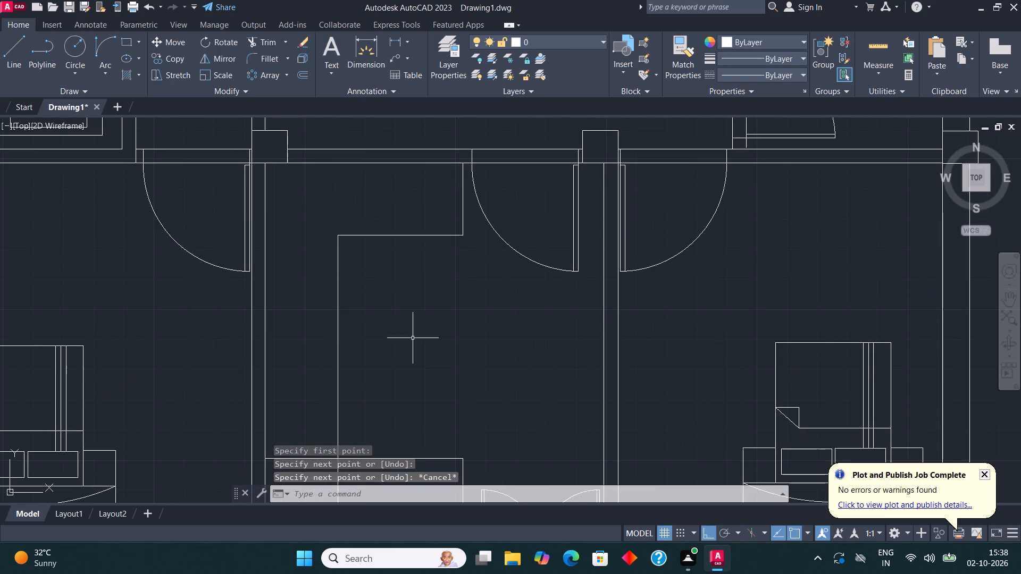
pyautogui.click(10, 44)
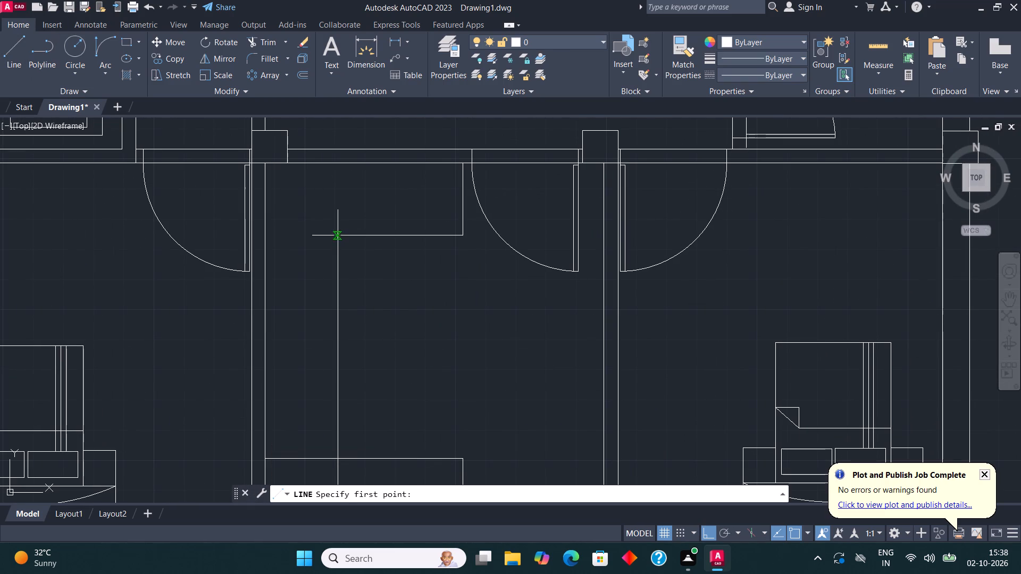
pyautogui.click(337, 232)
pyautogui.click(341, 159)
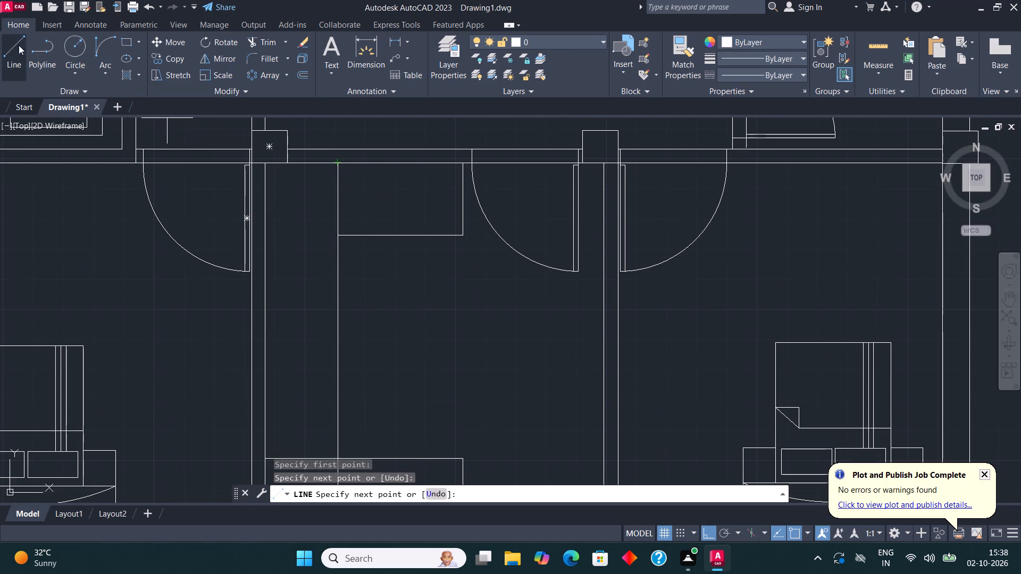
pyautogui.click(5, 42)
pyautogui.click(337, 235)
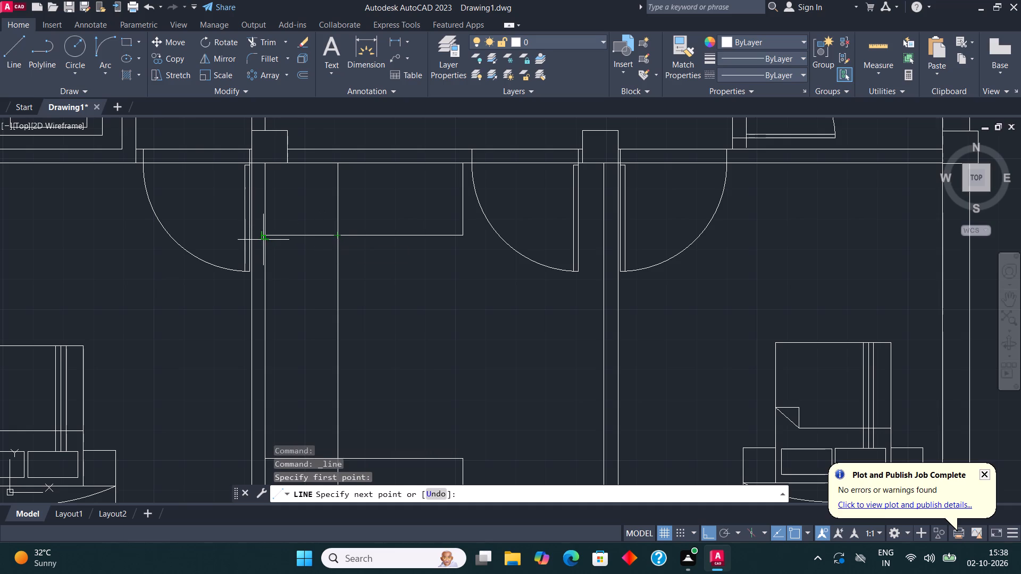
pyautogui.click(263, 240)
pyautogui.press('Escape')
# Offset the south run's short east end line westward at 10" spacing to make three tread lines.
pyautogui.scroll(-2, 407, 221)
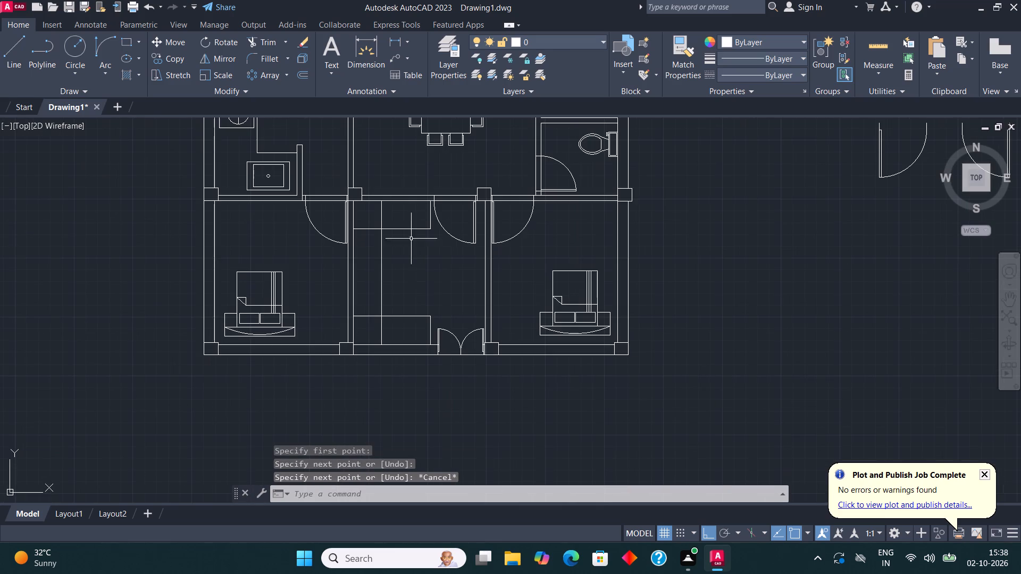
pyautogui.scroll(2, 419, 329)
pyautogui.click(446, 339)
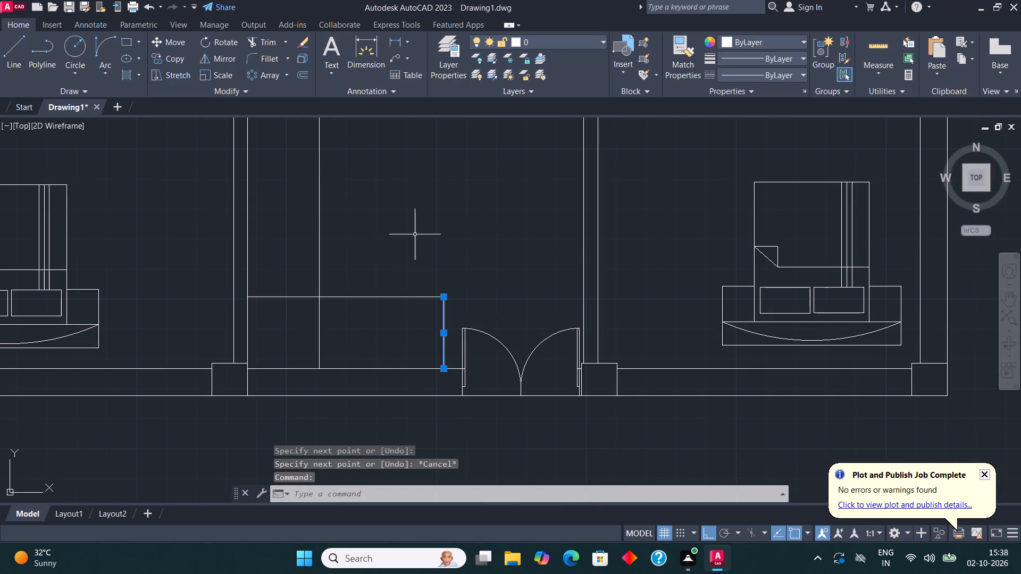
pyautogui.click(304, 73)
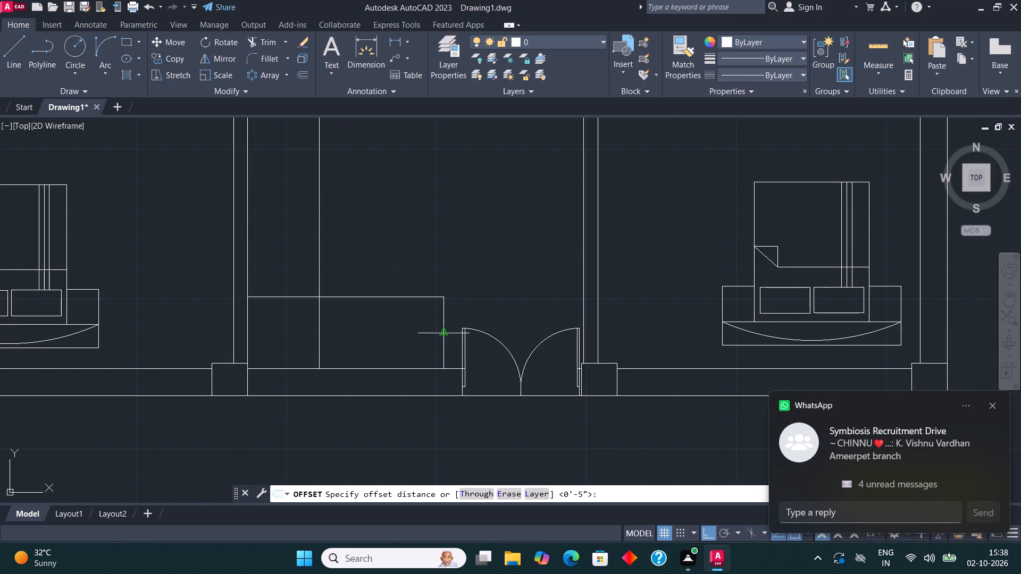
pyautogui.click(441, 333)
pyautogui.write('10"')
pyautogui.press('Return')
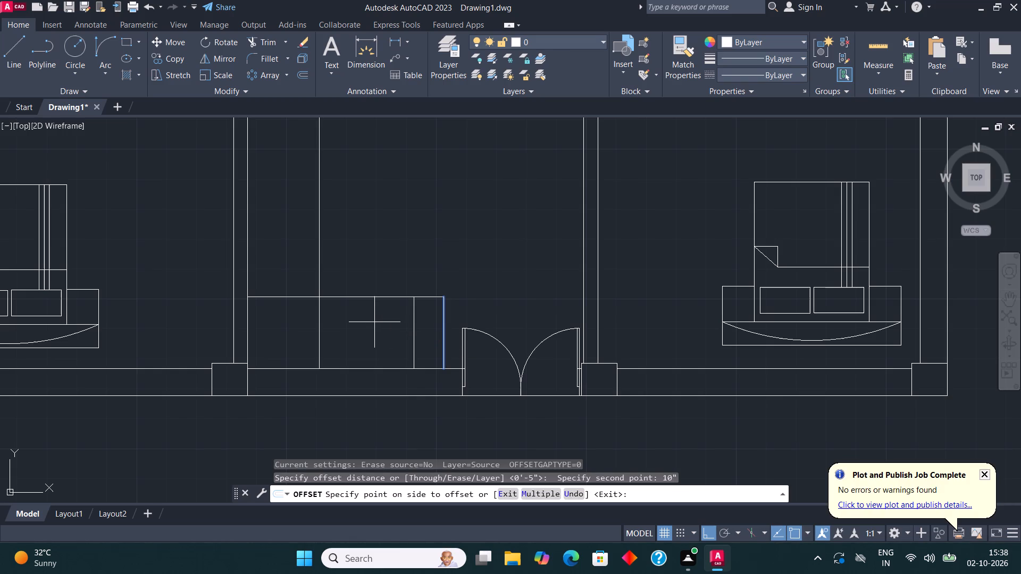
pyautogui.click(374, 322)
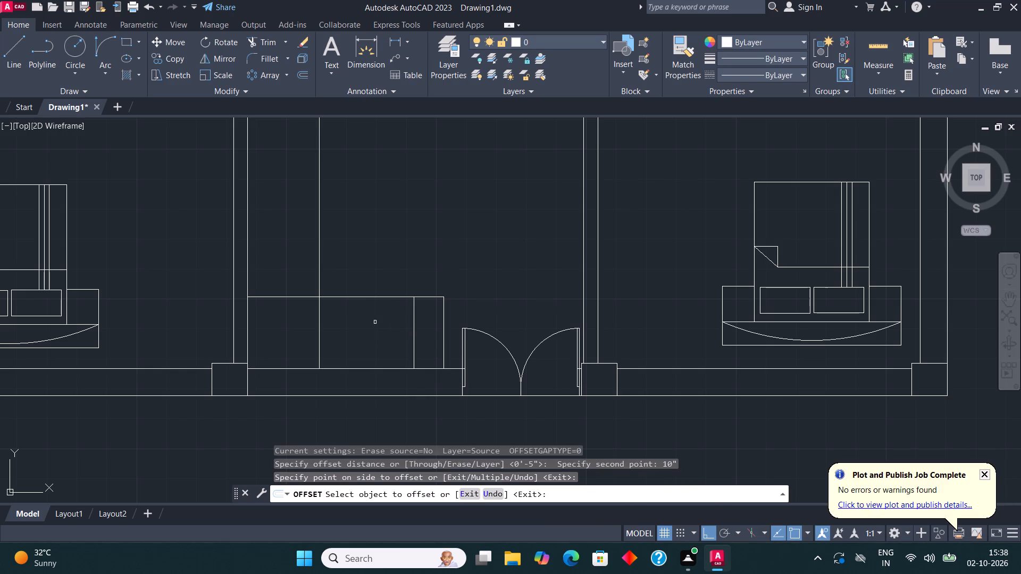
pyautogui.click(414, 337)
pyautogui.click(391, 326)
pyautogui.click(382, 319)
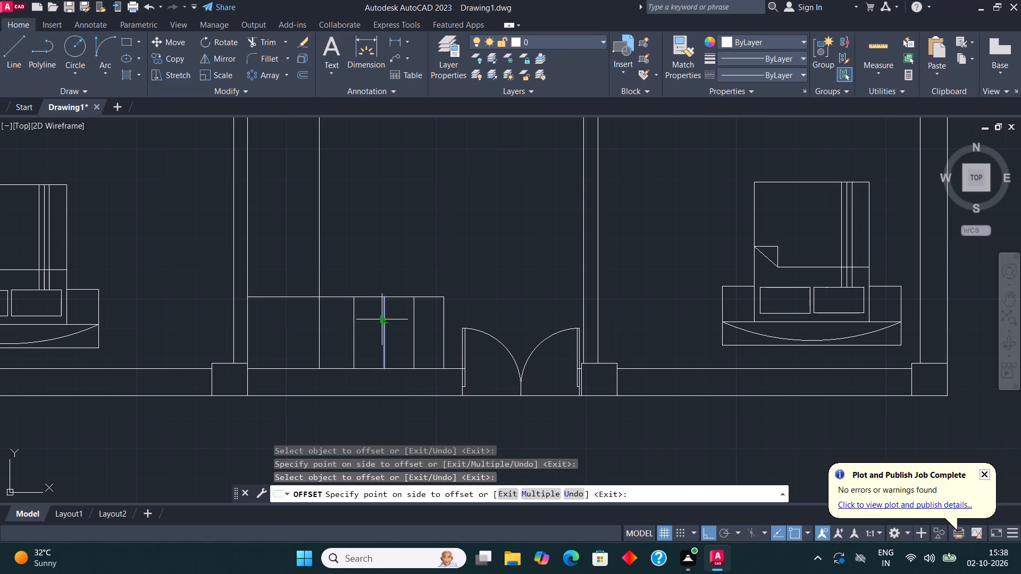
pyautogui.click(344, 310)
# Offset the south run's north edge line repeatedly northward at 10" spacing to add seven tread lines up the west flight.
pyautogui.scroll(-2, 389, 311)
pyautogui.moveTo(433, 347); pyautogui.dragTo(444, 376, button='middle')
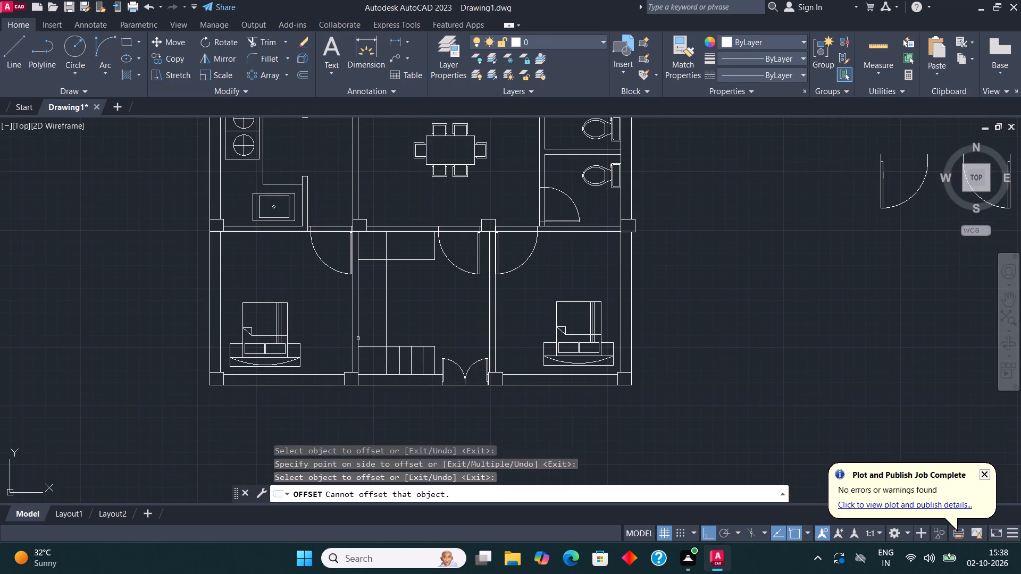
pyautogui.click(371, 347)
pyautogui.click(371, 326)
pyautogui.click(375, 327)
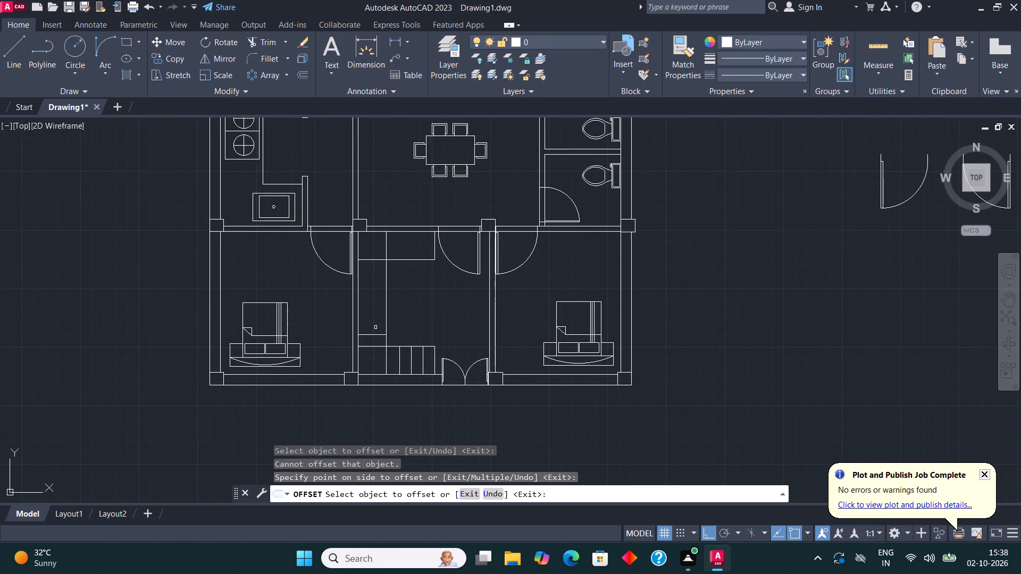
pyautogui.click(381, 335)
pyautogui.click(379, 301)
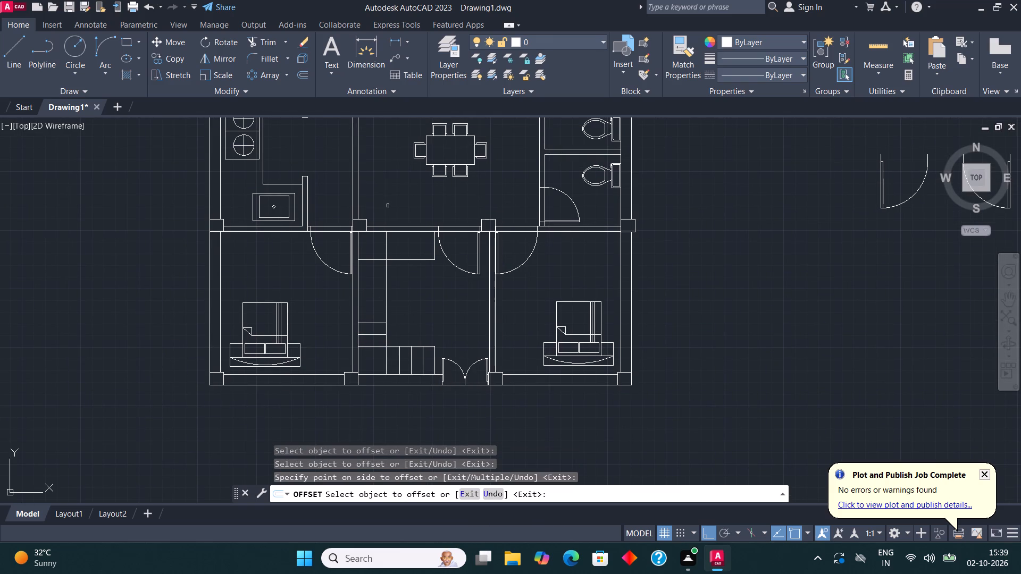
pyautogui.click(370, 323)
pyautogui.click(373, 299)
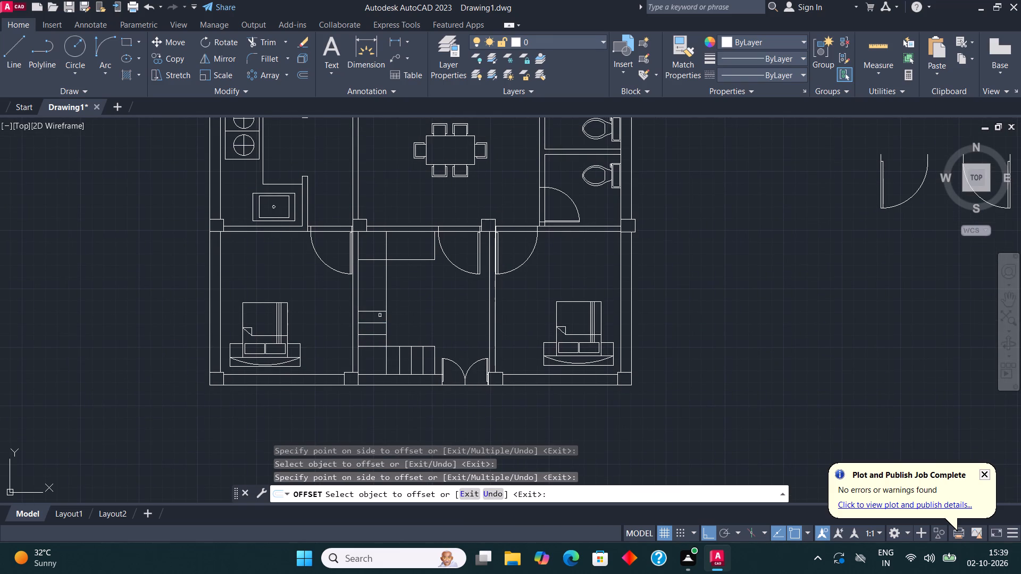
pyautogui.click(374, 309)
pyautogui.click(378, 288)
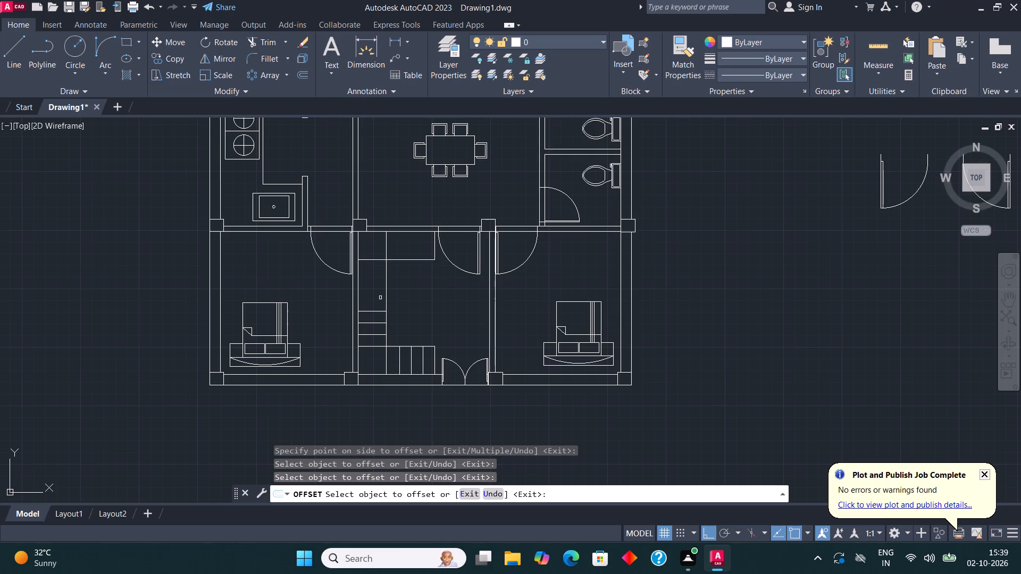
pyautogui.click(370, 309)
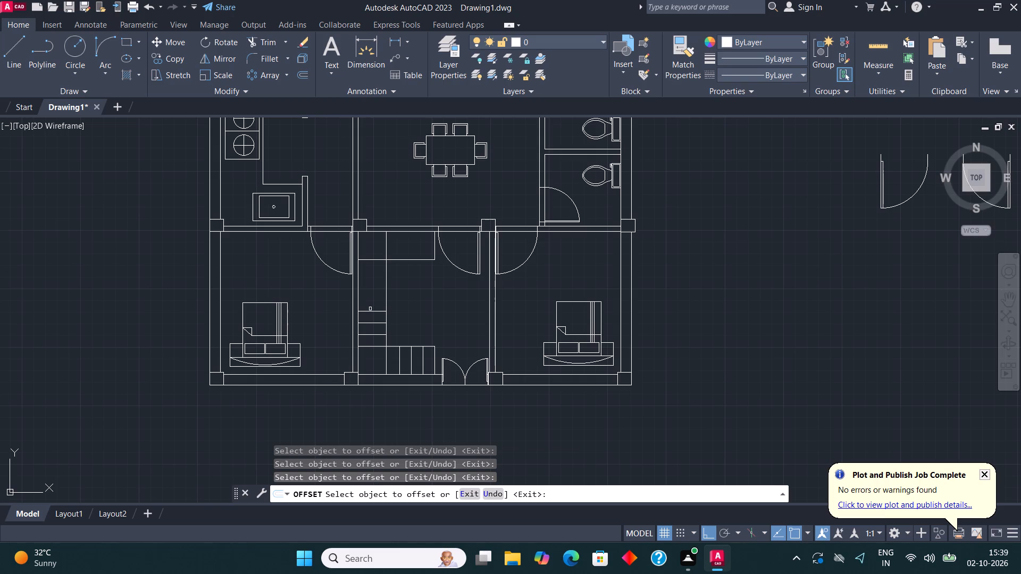
pyautogui.click(372, 310)
pyautogui.click(374, 294)
pyautogui.click(376, 300)
pyautogui.click(377, 285)
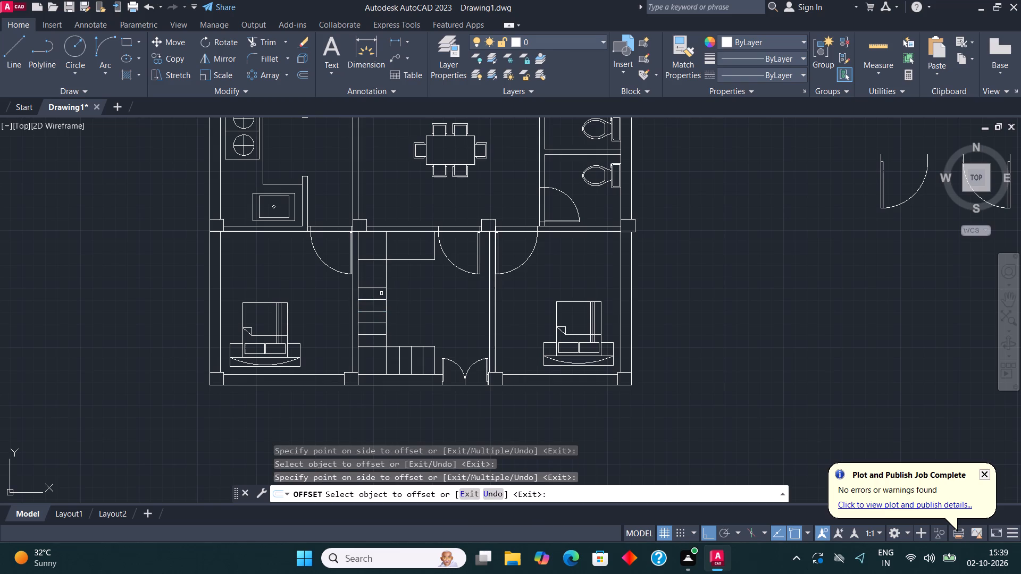
pyautogui.click(380, 290)
pyautogui.click(376, 273)
pyautogui.click(378, 276)
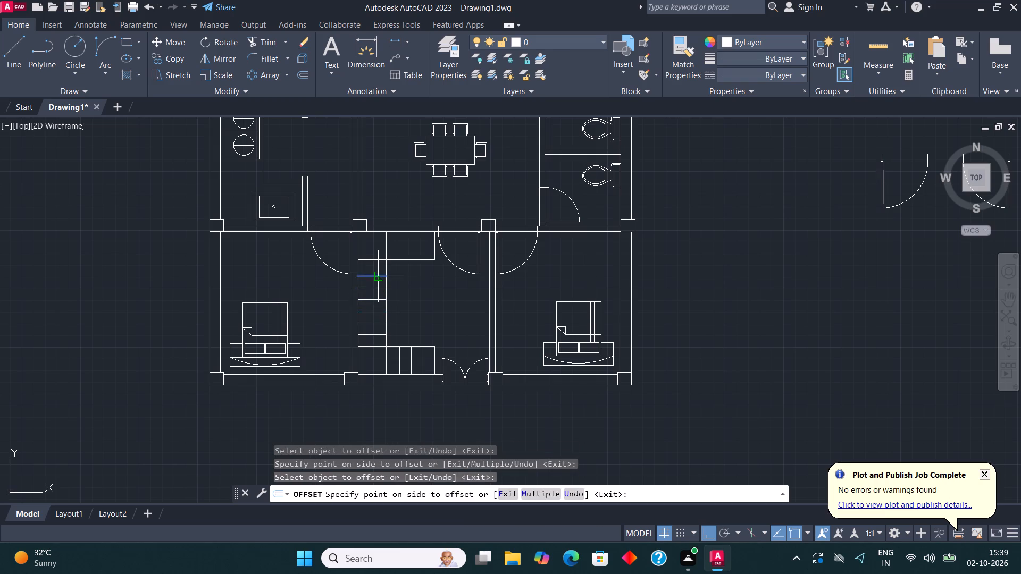
pyautogui.click(378, 260)
# Offset the vertical line at the north-west landing eastward at 10" spacing to make three tread lines in the north run.
pyautogui.click(387, 245)
pyautogui.click(404, 248)
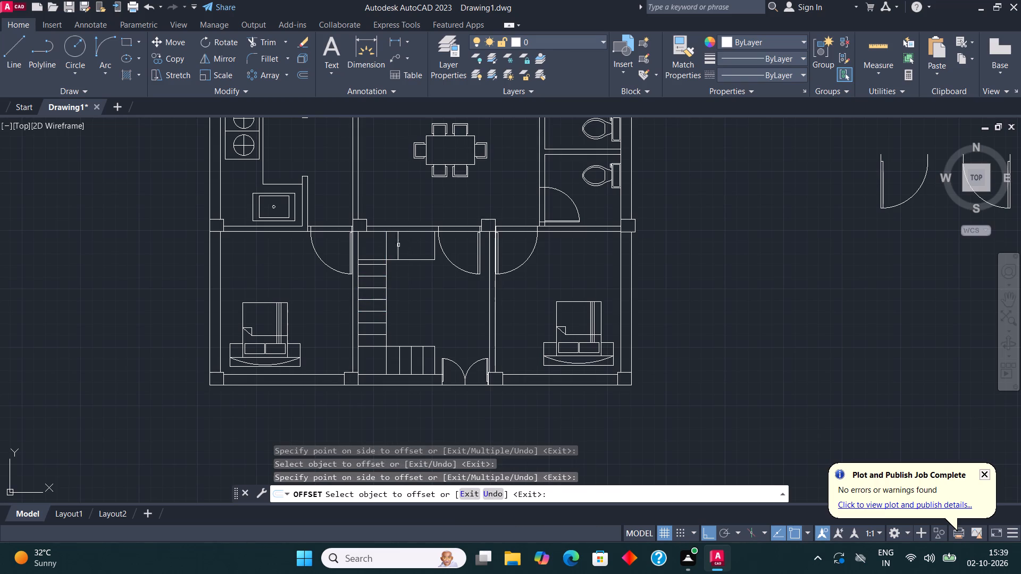
pyautogui.click(398, 245)
pyautogui.click(408, 245)
pyautogui.click(409, 245)
pyautogui.click(427, 248)
pyautogui.press('Escape')
# Trim away the northernmost tread line of the west flight, just below the north landing's edge.
pyautogui.scroll(3, 380, 258)
pyautogui.scroll(-1, 293, 258)
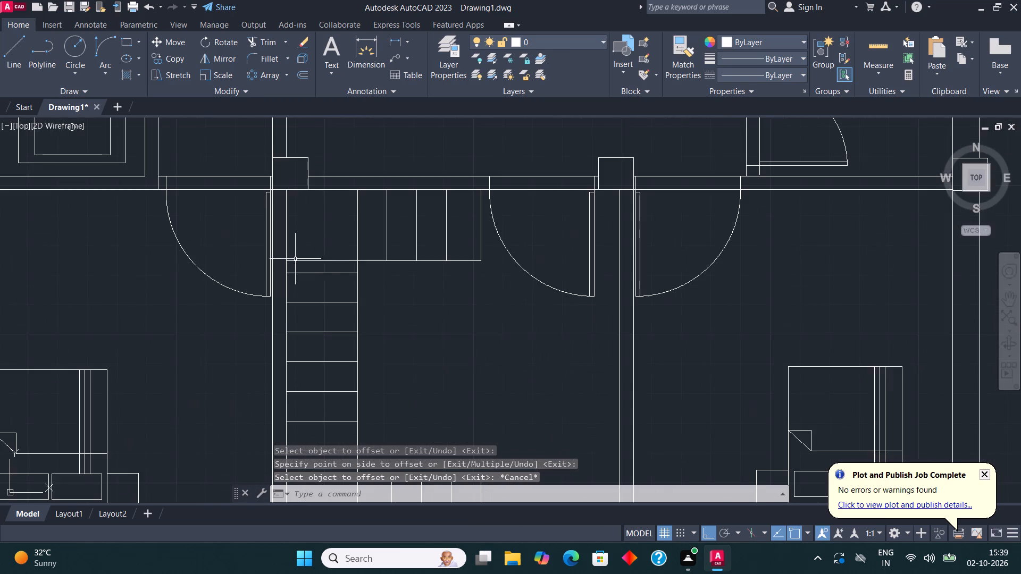
pyautogui.moveTo(406, 261); pyautogui.dragTo(387, 282, button='middle')
pyautogui.scroll(-3, 375, 207)
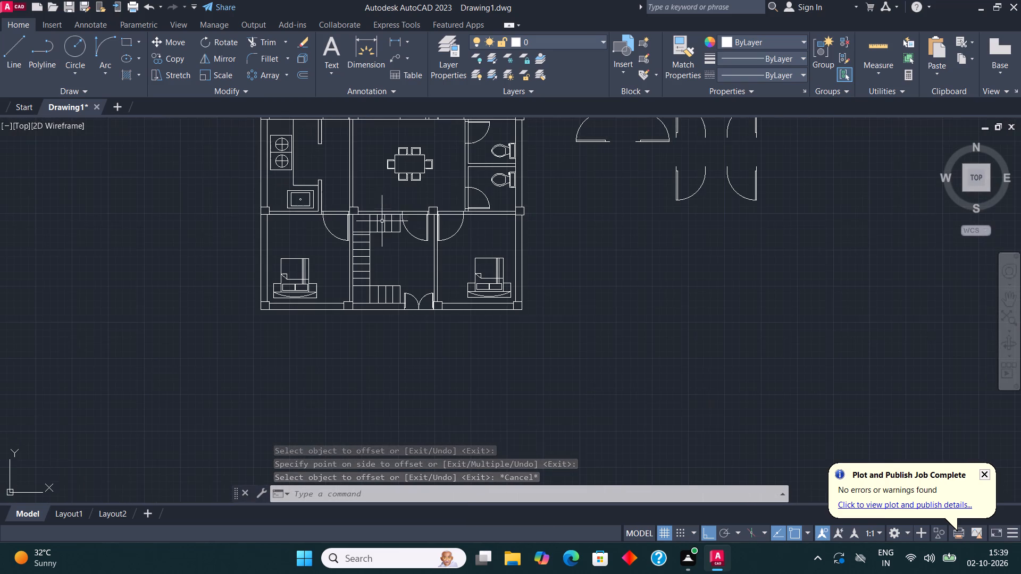
pyautogui.scroll(2, 373, 214)
pyautogui.scroll(2, 350, 267)
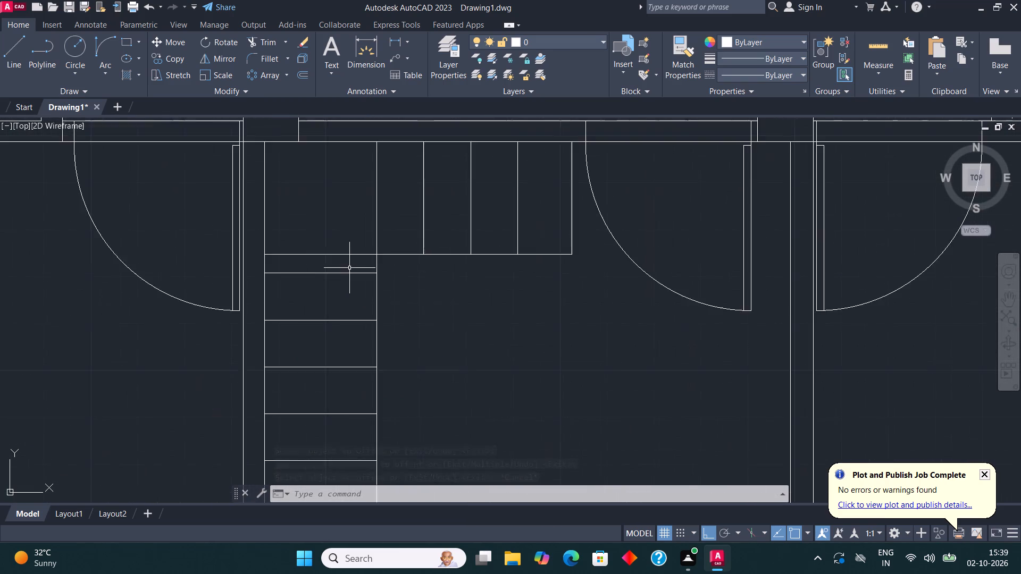
pyautogui.scroll(1, 348, 268)
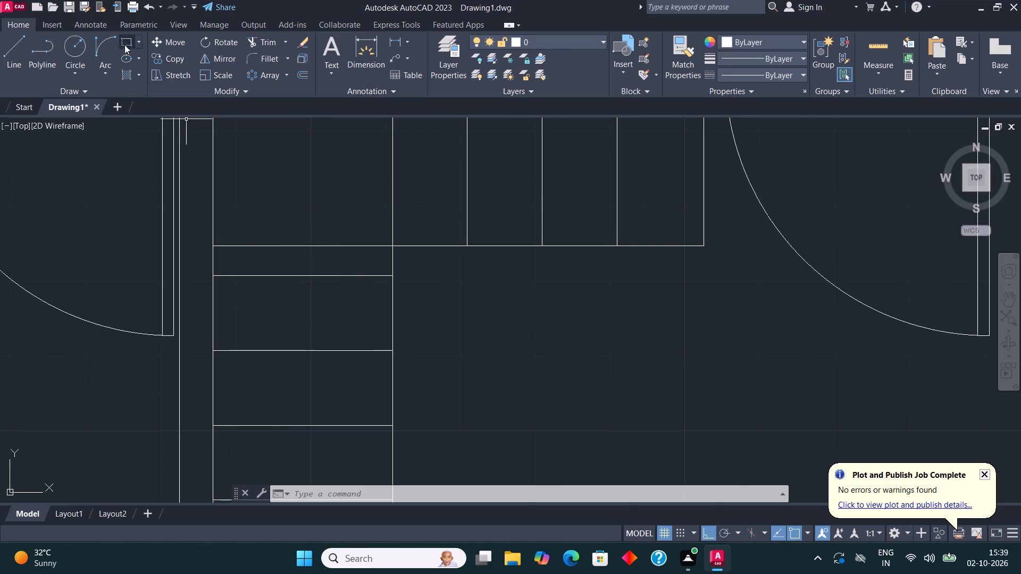
pyautogui.click(267, 44)
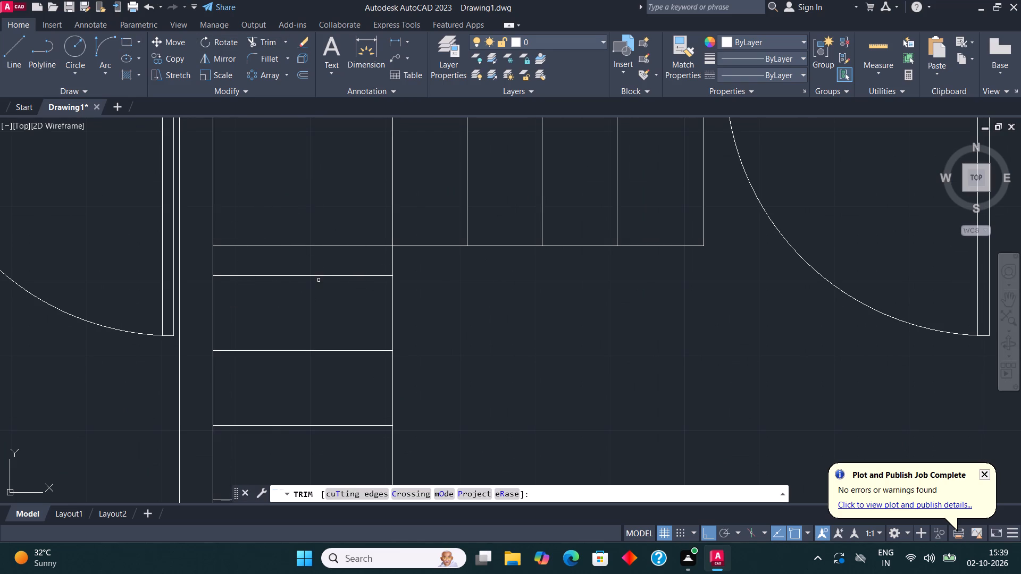
pyautogui.click(320, 276)
pyautogui.scroll(-4, 320, 277)
pyautogui.press('Escape')
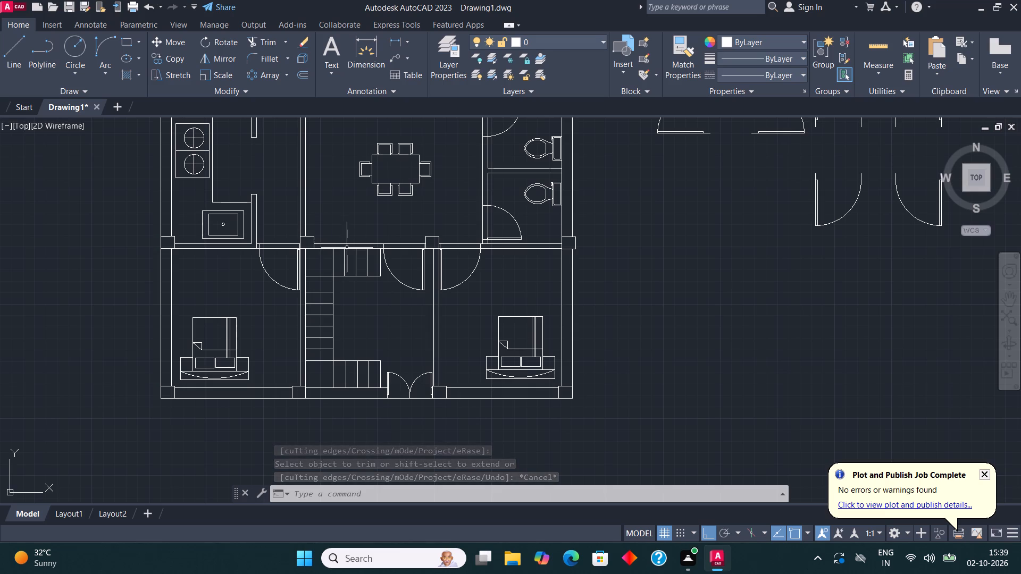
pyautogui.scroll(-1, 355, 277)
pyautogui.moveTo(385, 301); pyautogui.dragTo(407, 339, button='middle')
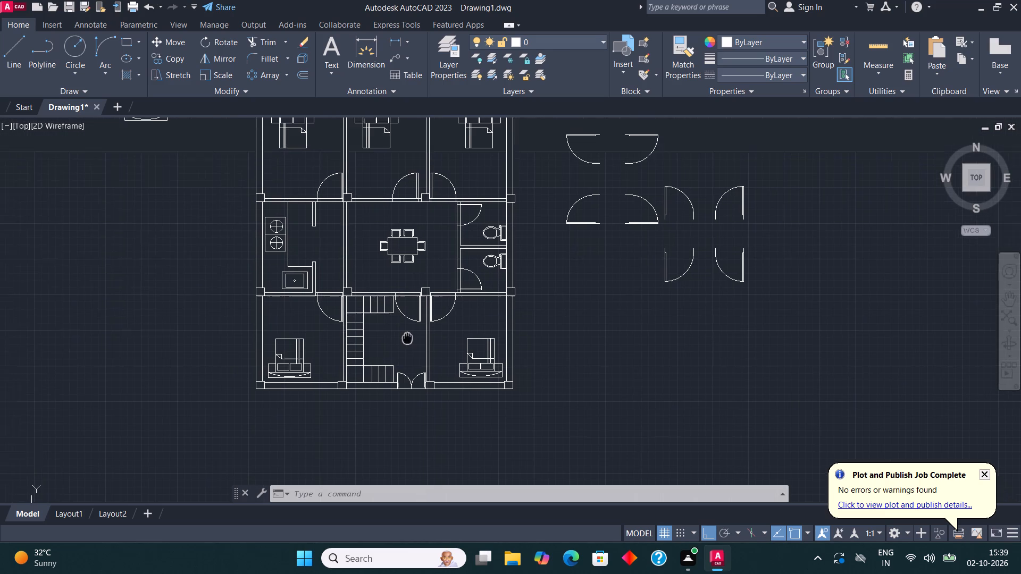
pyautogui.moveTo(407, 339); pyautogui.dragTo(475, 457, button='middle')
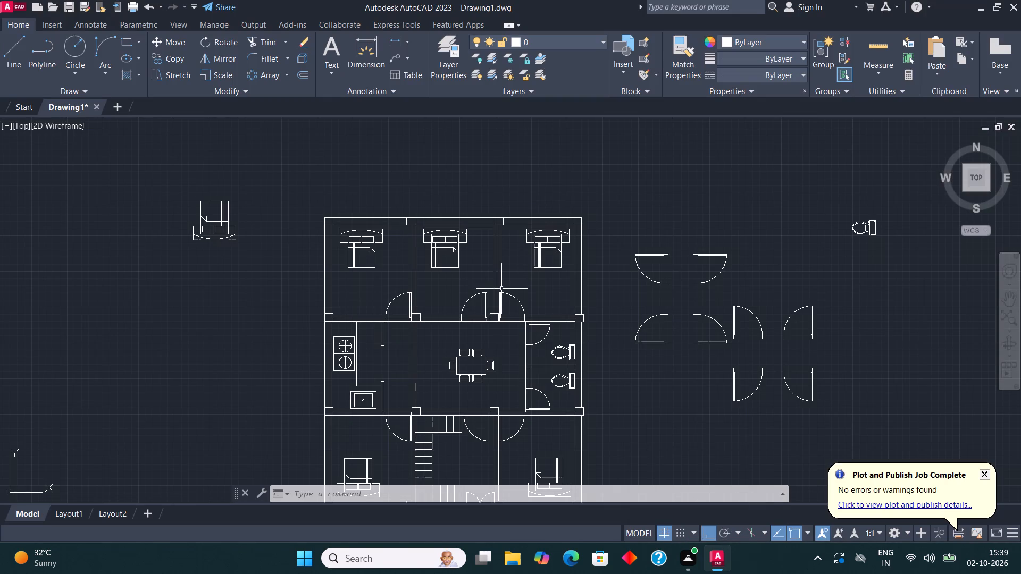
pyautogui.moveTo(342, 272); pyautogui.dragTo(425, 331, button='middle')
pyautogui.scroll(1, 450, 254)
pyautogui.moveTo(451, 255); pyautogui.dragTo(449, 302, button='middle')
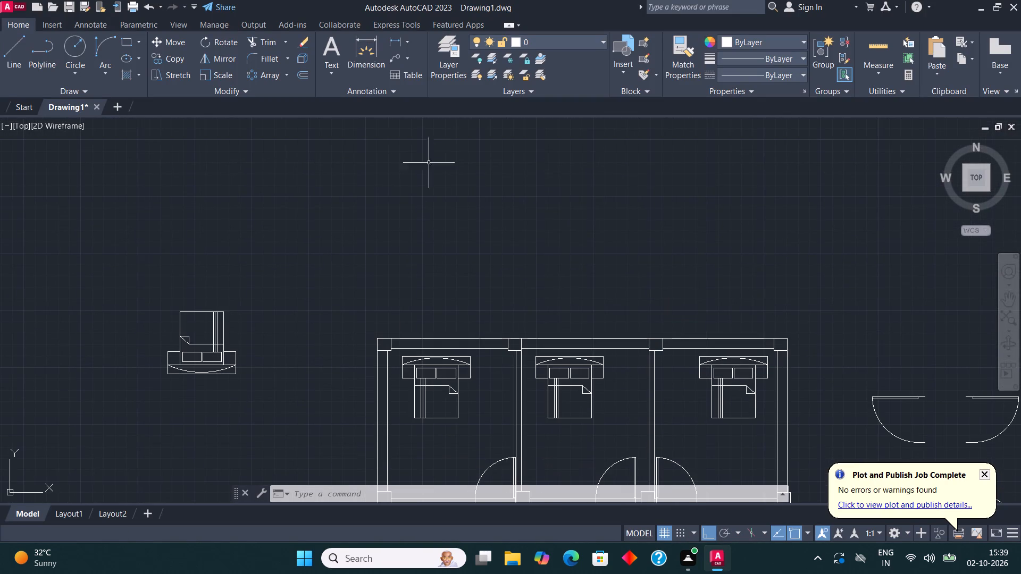
# Create a new layer named COLUMN and set its colour to red.
pyautogui.click(438, 38)
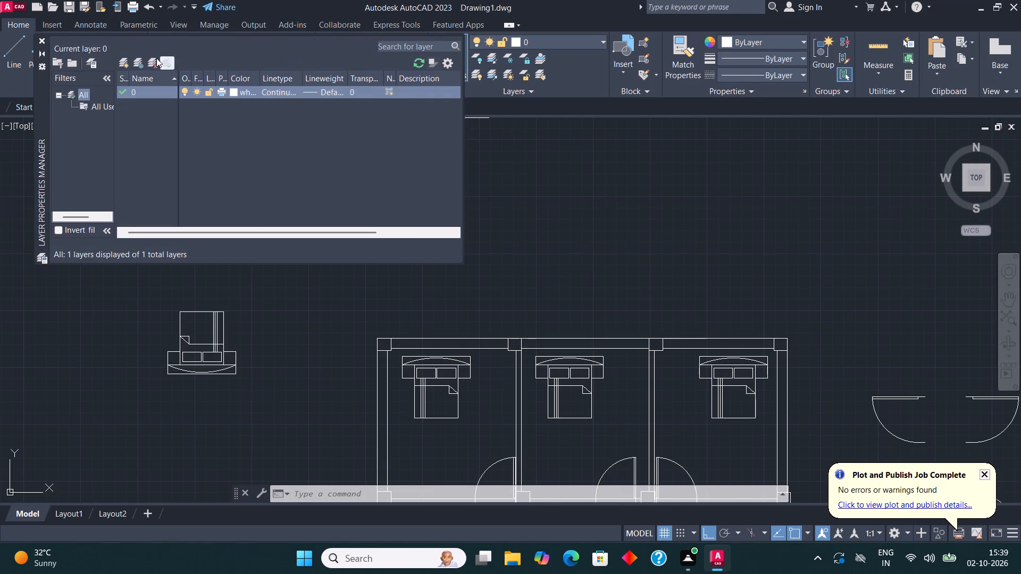
pyautogui.click(125, 62)
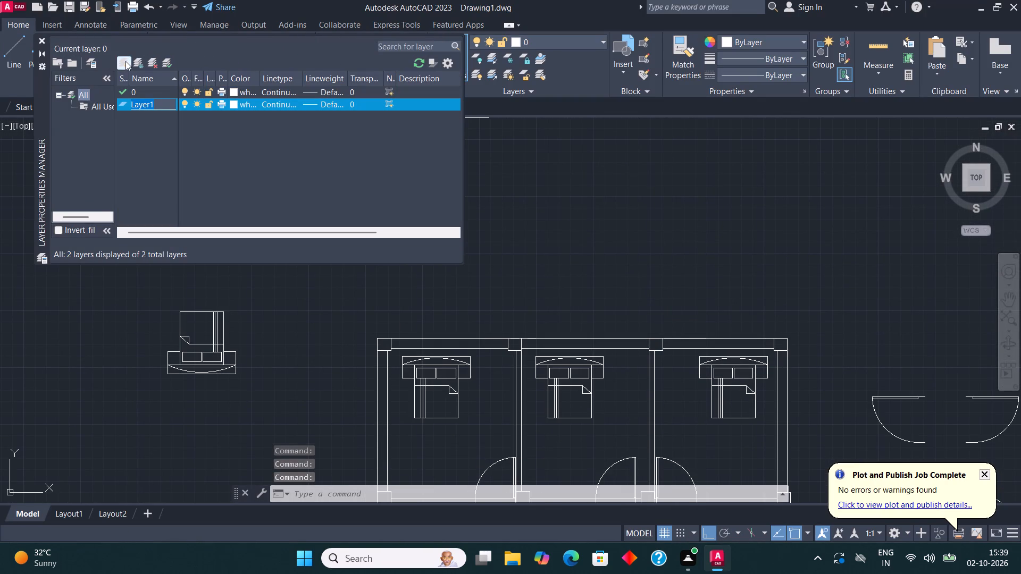
pyautogui.write('COLUMN')
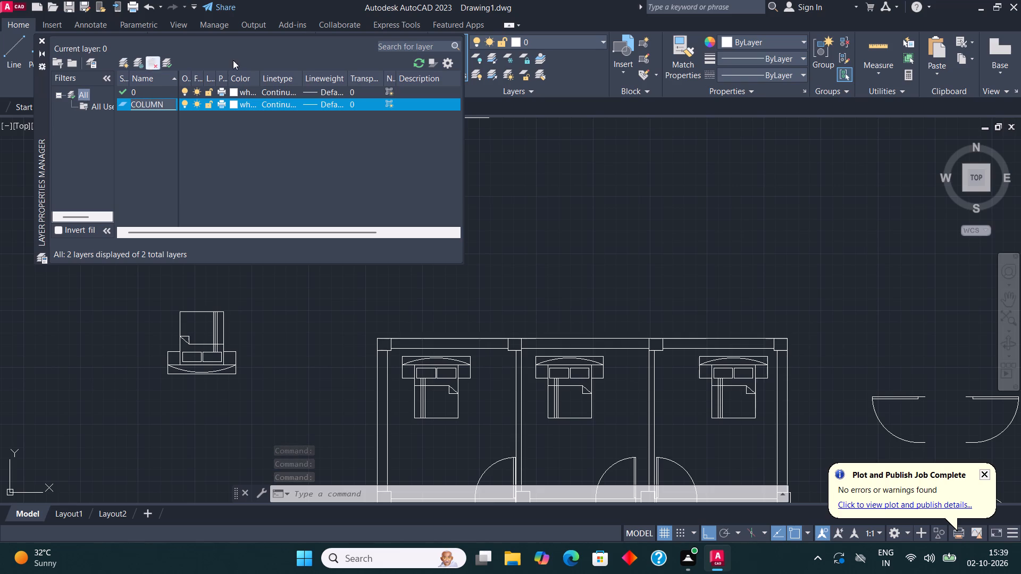
pyautogui.click(235, 103)
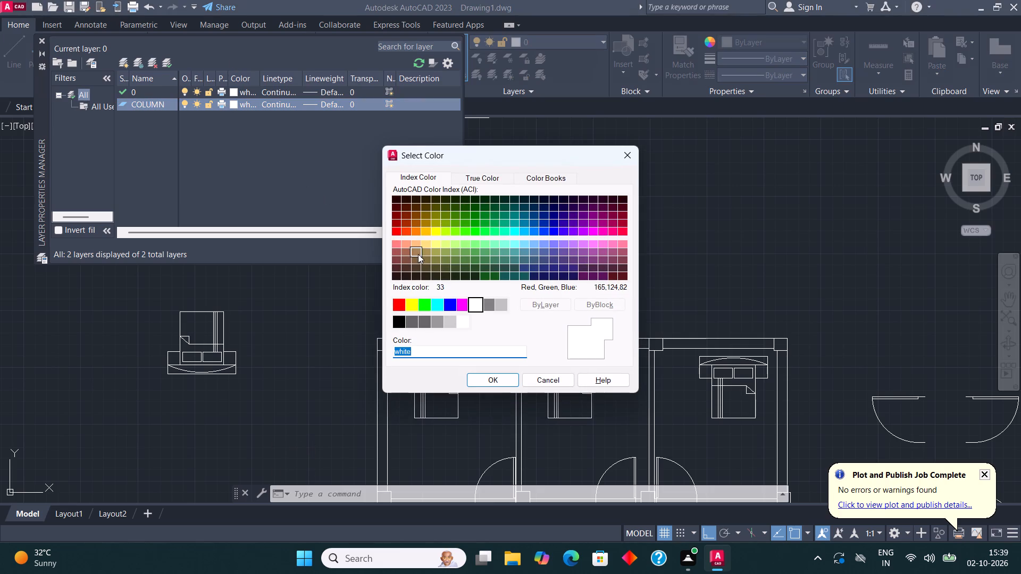
pyautogui.click(399, 233)
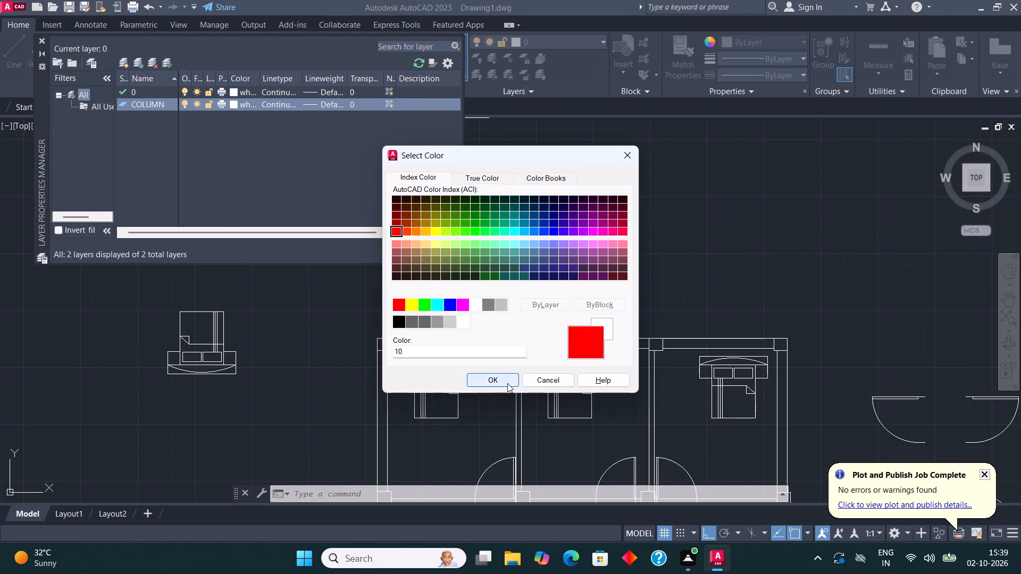
pyautogui.click(406, 230)
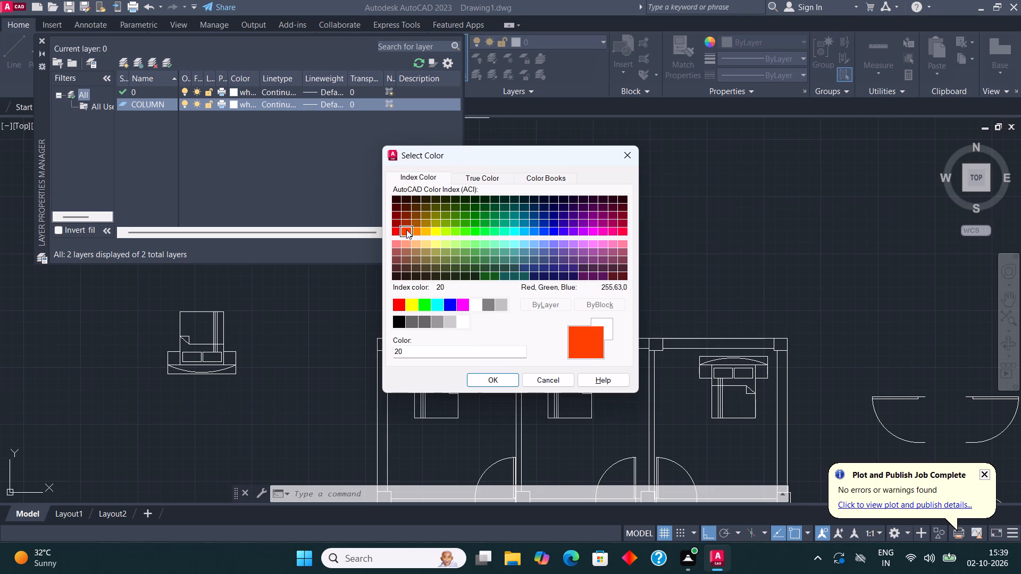
pyautogui.click(620, 227)
pyautogui.click(624, 230)
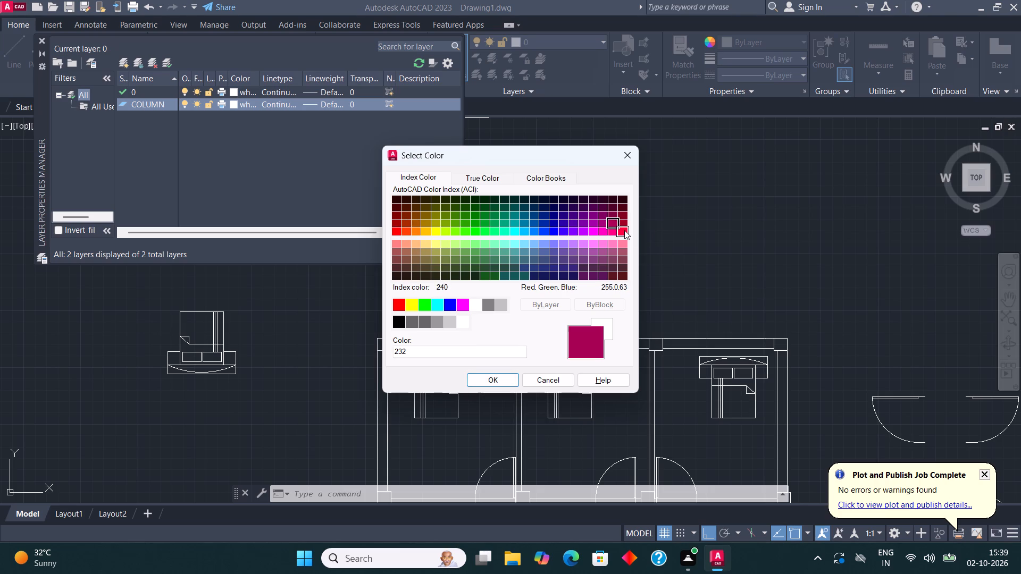
pyautogui.click(401, 301)
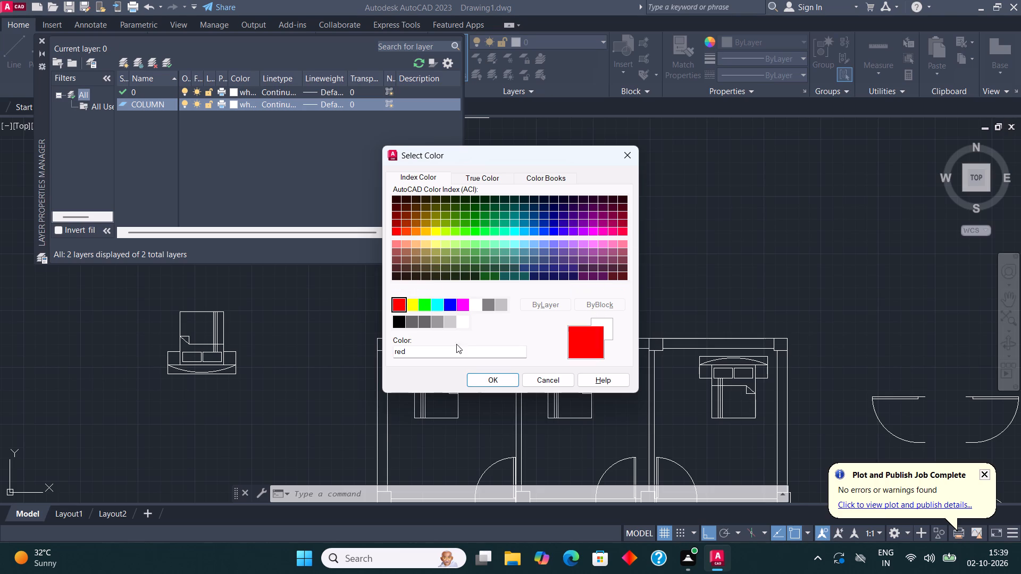
pyautogui.click(482, 377)
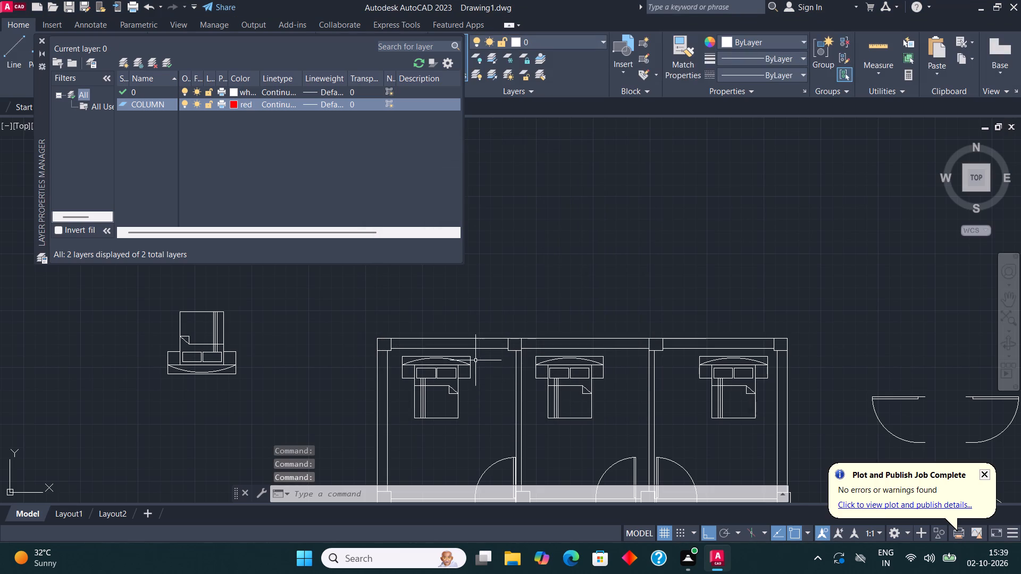
# Add two more layers, naming the second one WALL and setting its colour to index 150.
pyautogui.click(132, 62)
pyautogui.click(121, 60)
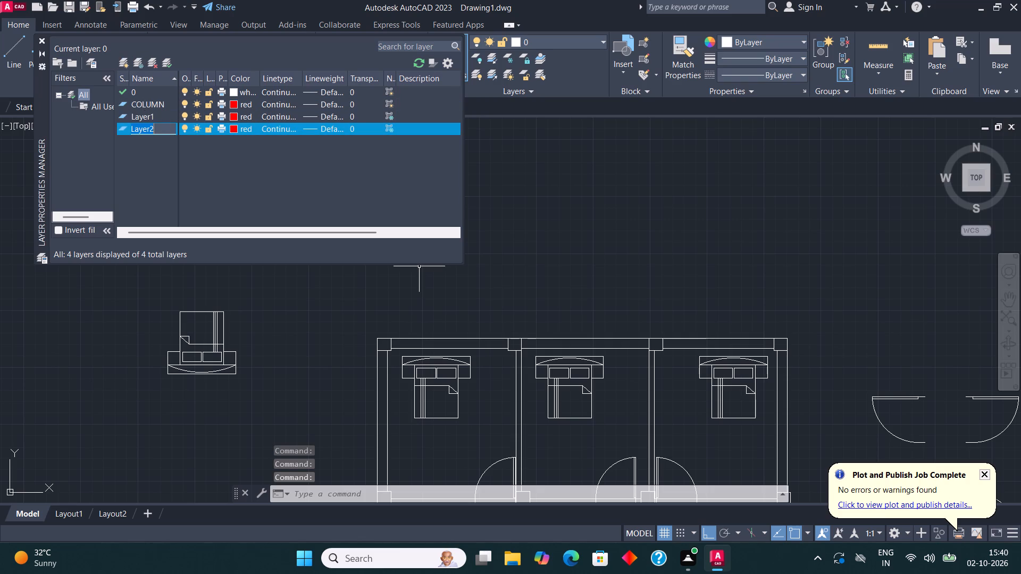
pyautogui.write('WALL')
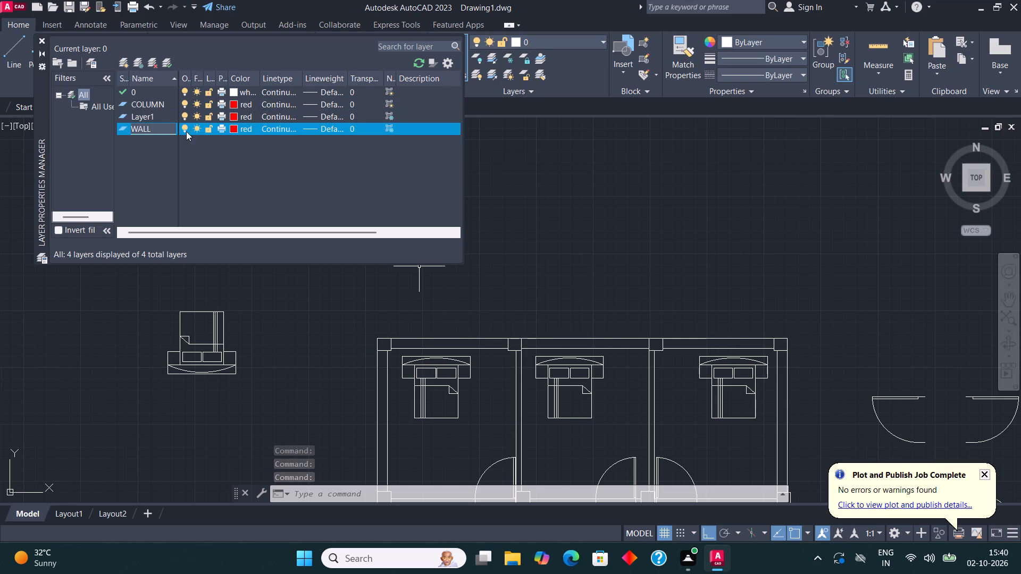
pyautogui.click(234, 125)
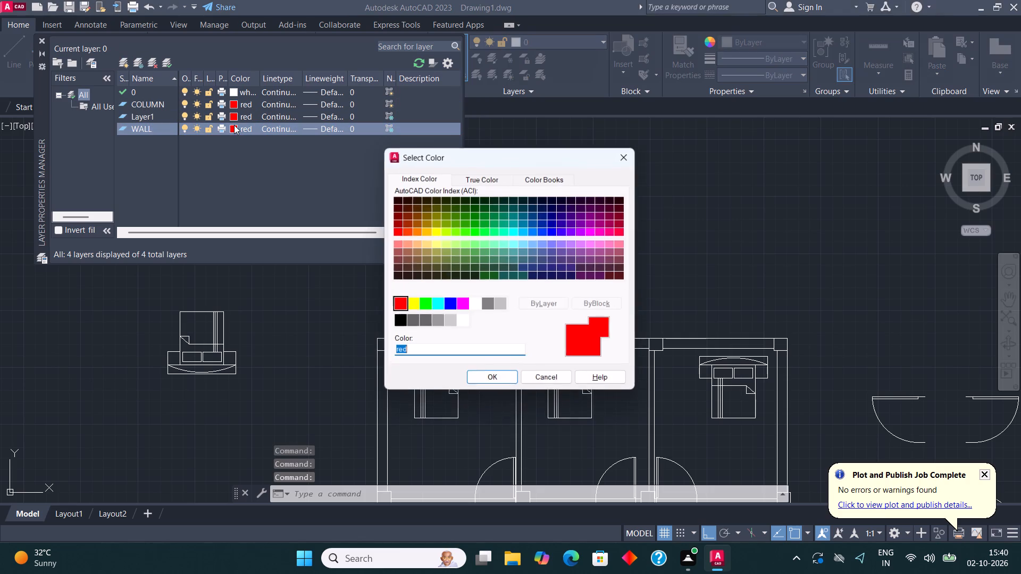
pyautogui.click(537, 236)
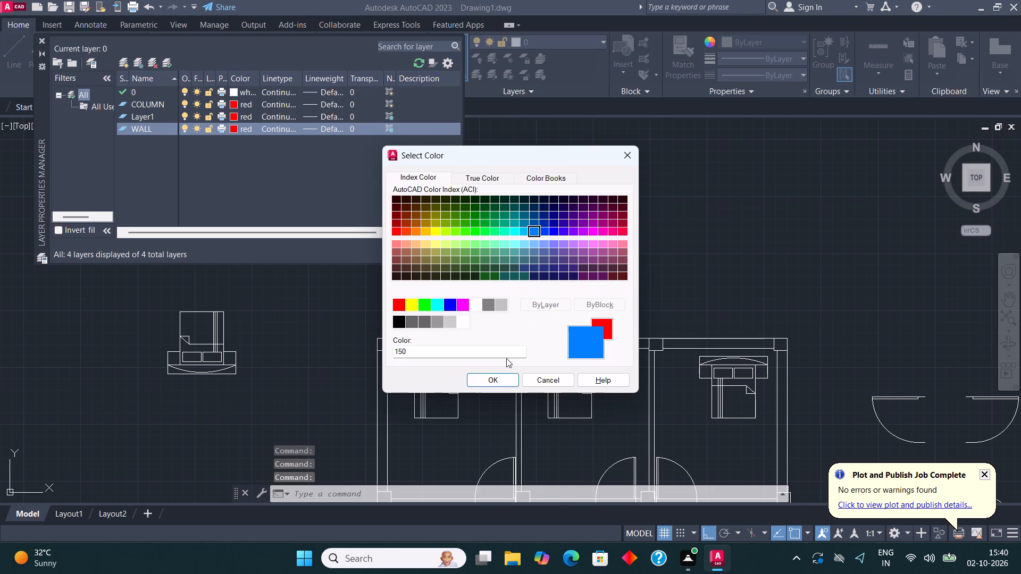
pyautogui.click(495, 377)
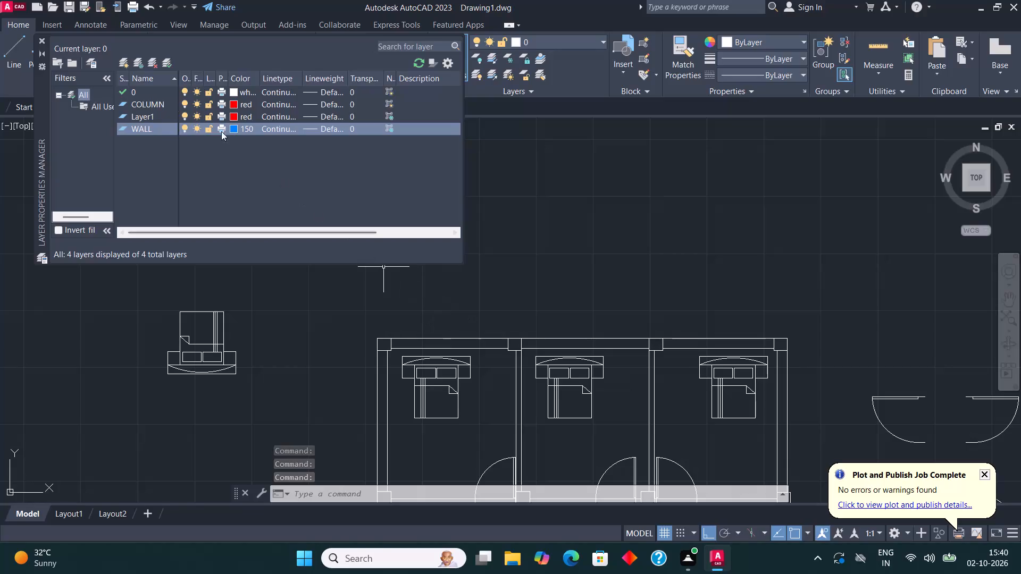
# Rename Layer1 as FUR and set its colour to index 130.
pyautogui.click(162, 111)
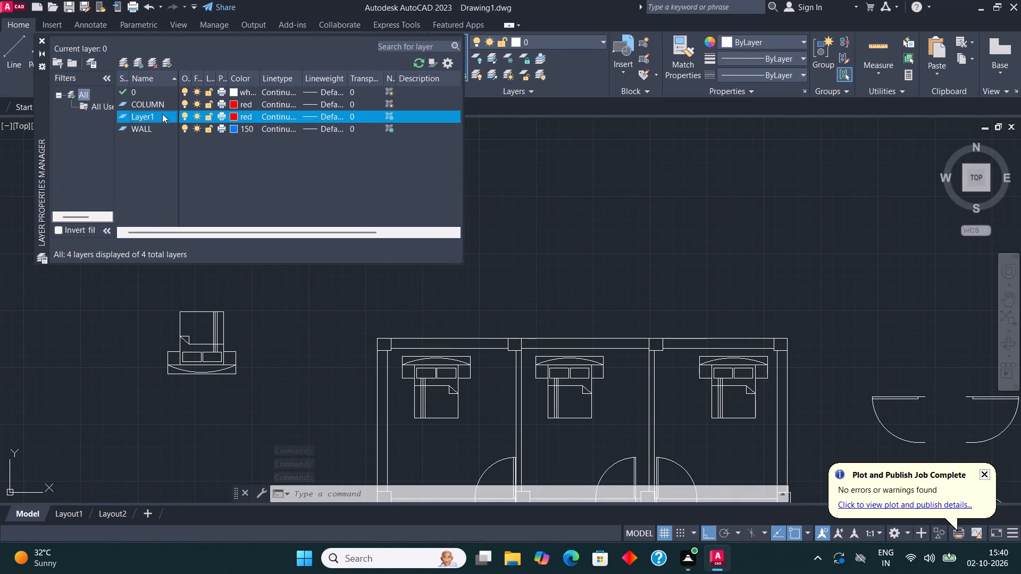
pyautogui.rightClick(162, 114)
pyautogui.click(215, 185)
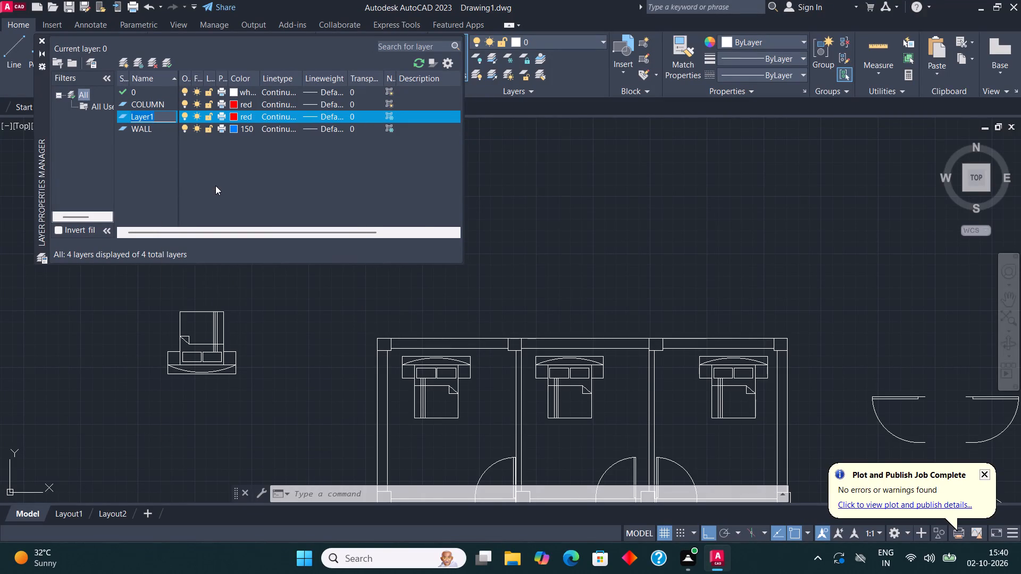
pyautogui.write('FUR')
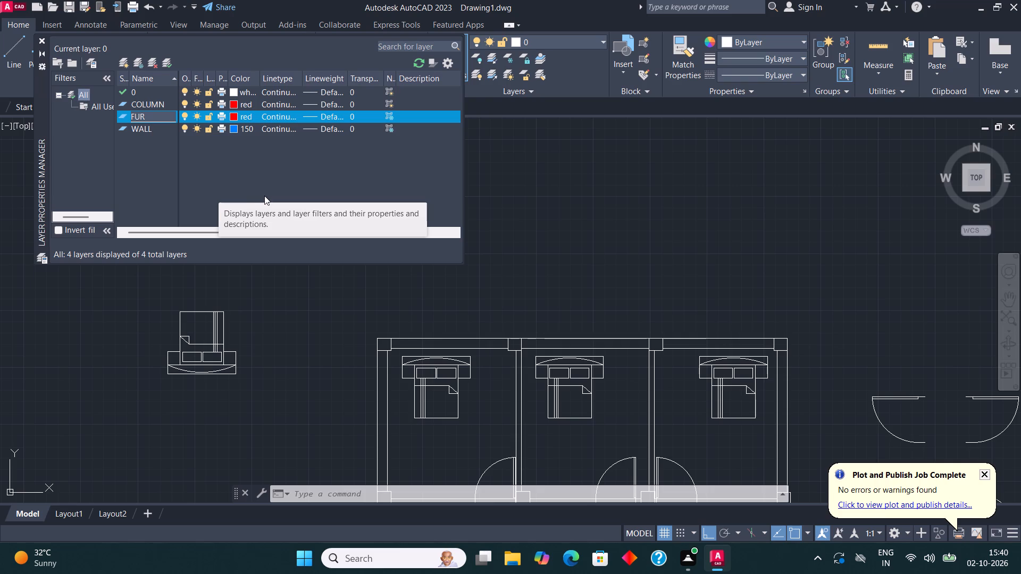
pyautogui.click(233, 115)
pyautogui.click(513, 230)
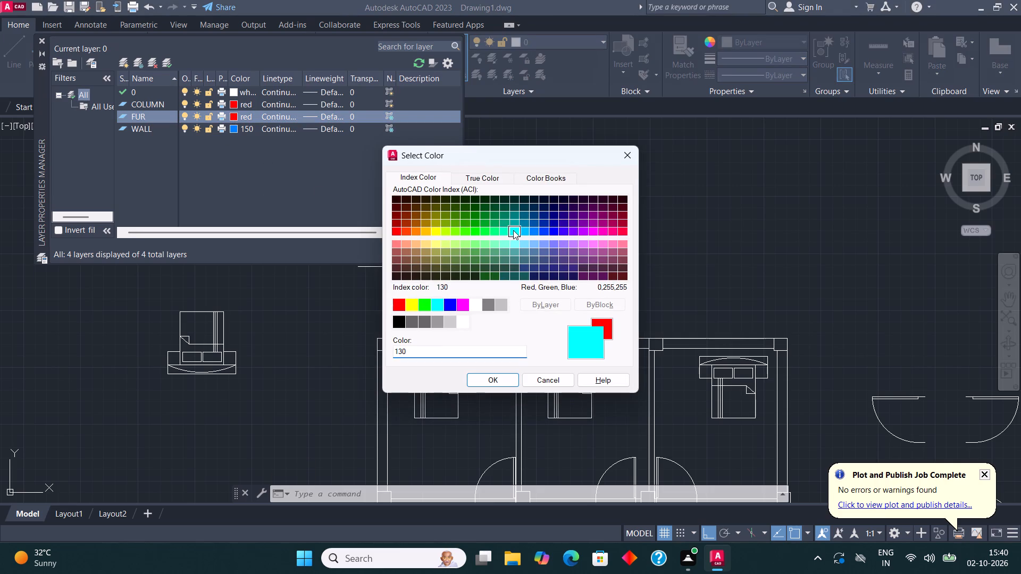
pyautogui.click(496, 380)
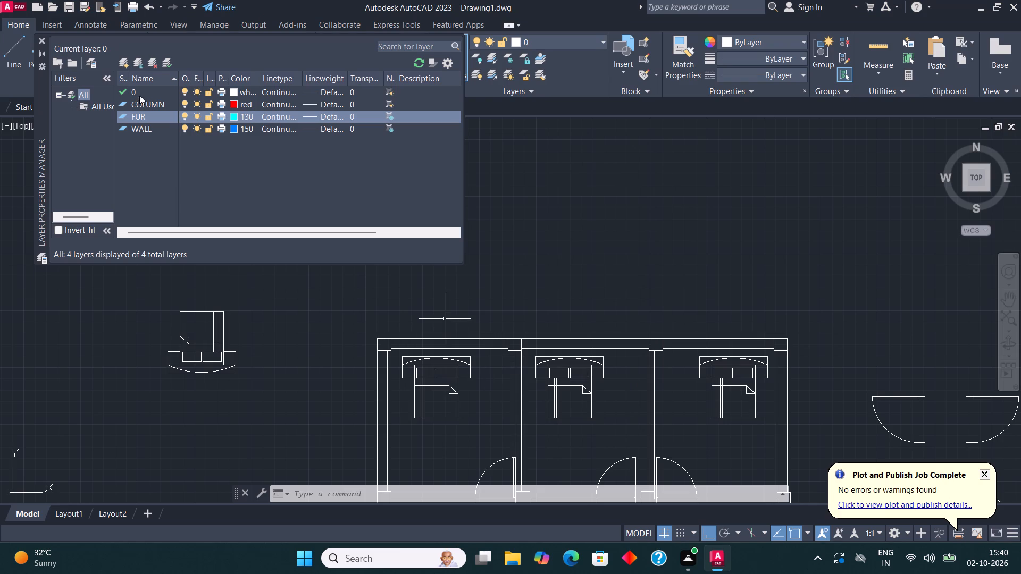
# Add a layer named FUR 2, set its colour to index 210, and close the layer manager.
pyautogui.click(129, 63)
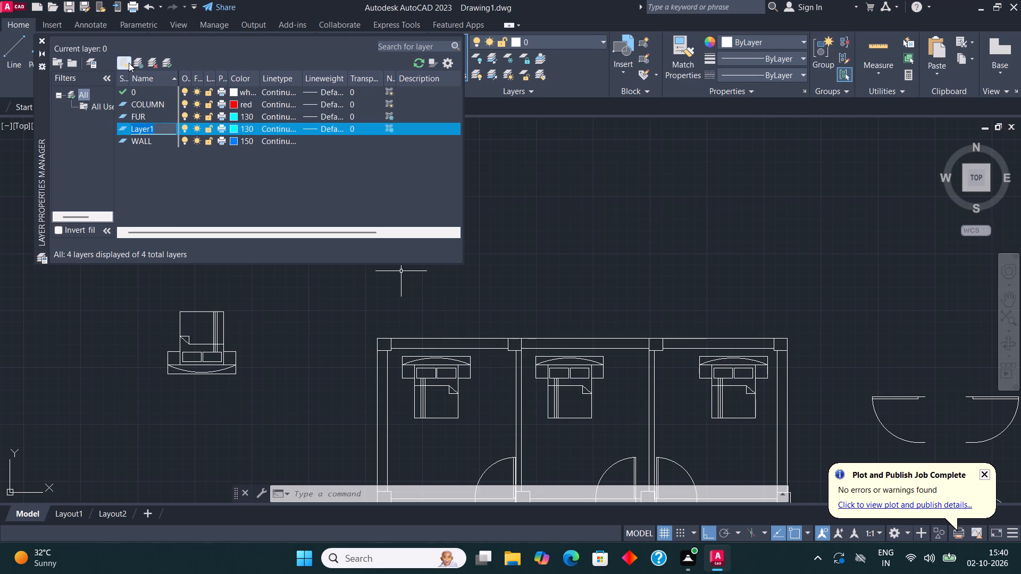
pyautogui.write('FUR 2')
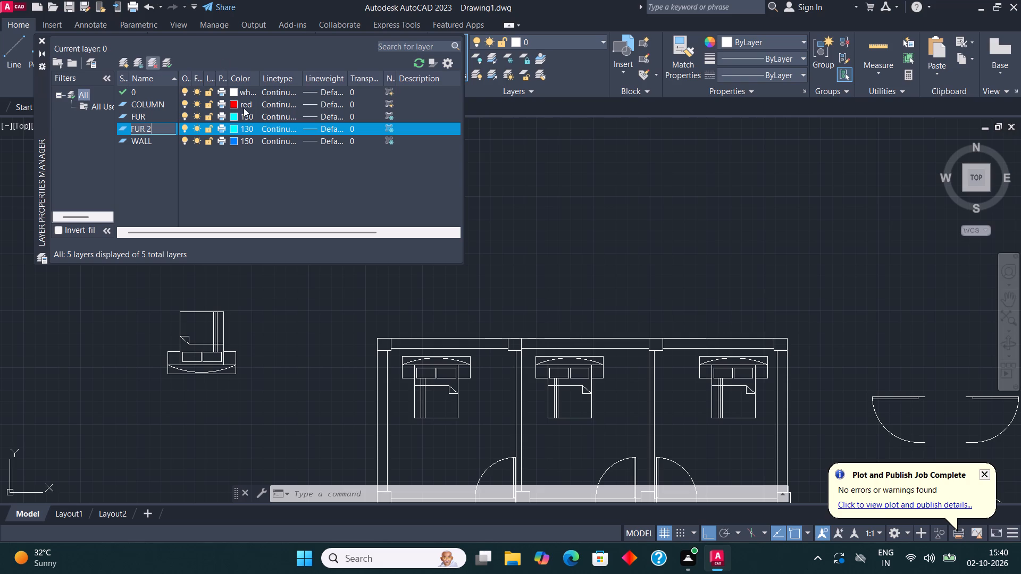
pyautogui.click(232, 127)
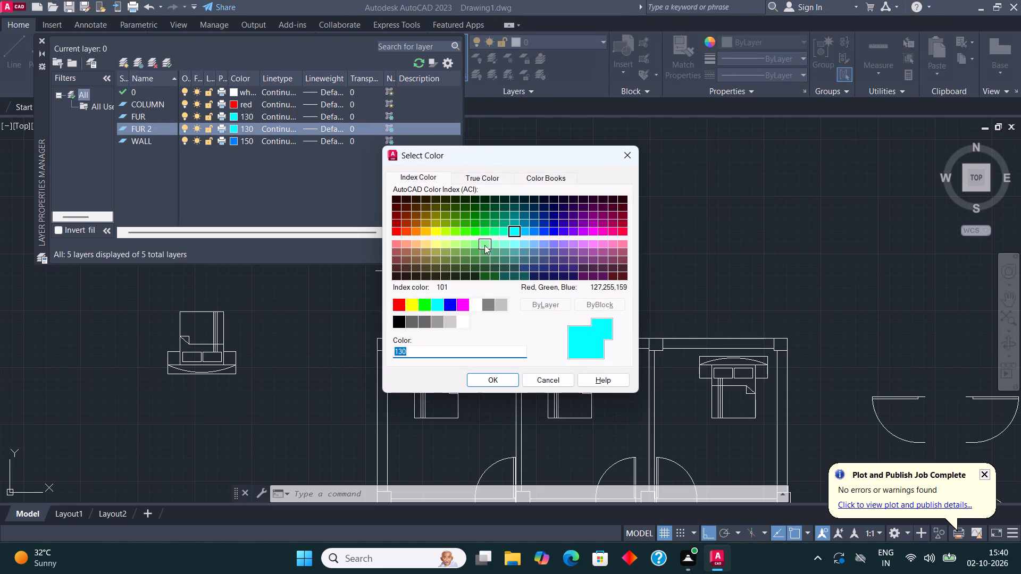
pyautogui.click(595, 233)
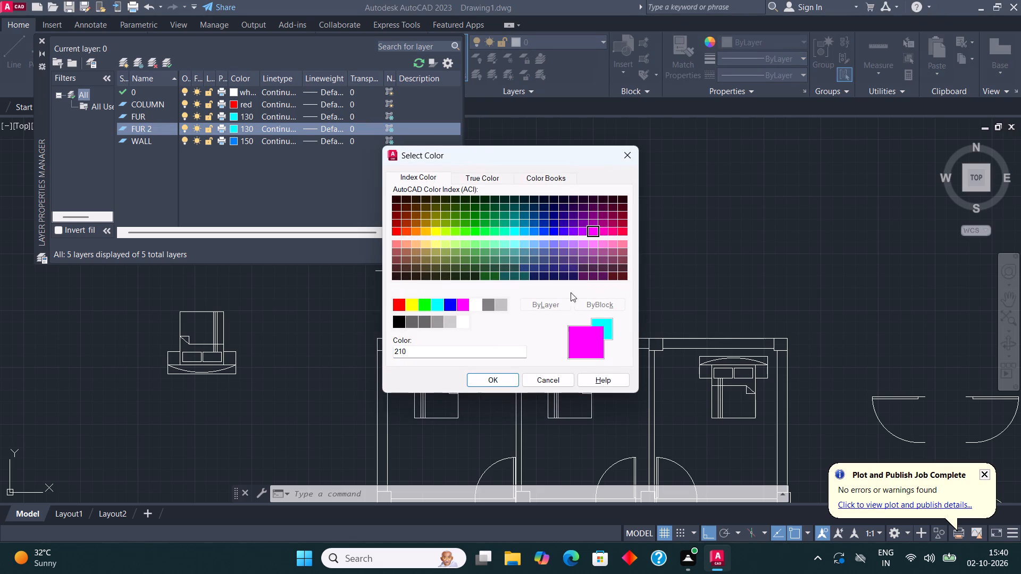
pyautogui.click(491, 374)
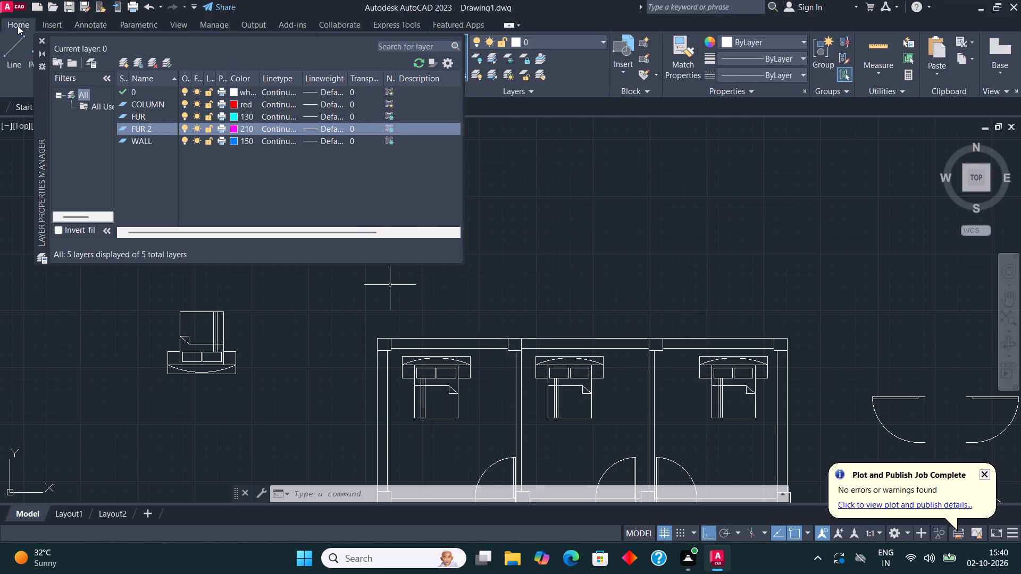
pyautogui.click(43, 39)
# Make COLUMN the current layer and fill the four columns along the plan's north wall with a SOLID hatch.
pyautogui.moveTo(426, 281); pyautogui.dragTo(423, 218, button='middle')
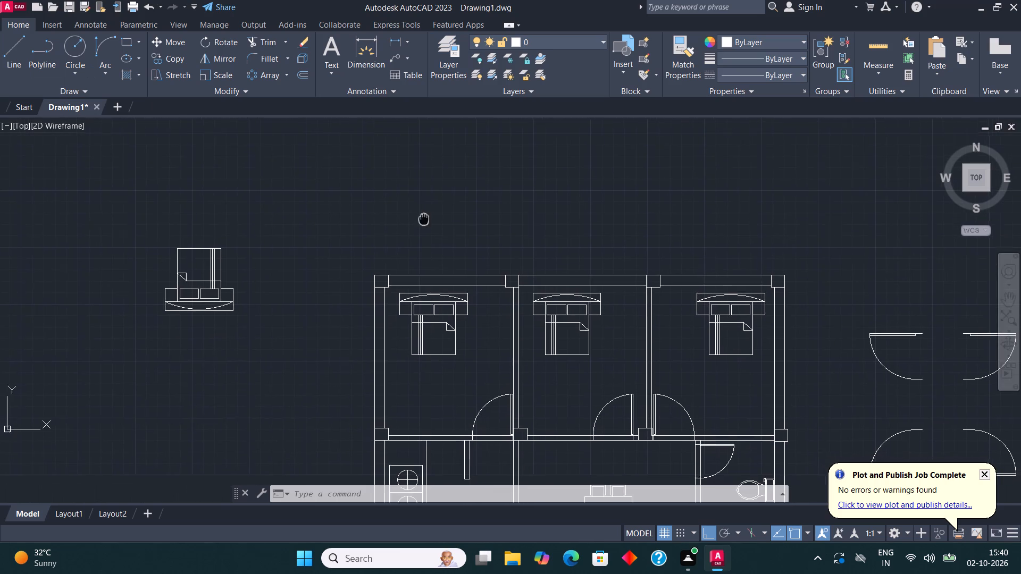
pyautogui.moveTo(423, 218); pyautogui.dragTo(423, 217, button='middle')
pyautogui.scroll(1, 426, 261)
pyautogui.click(564, 41)
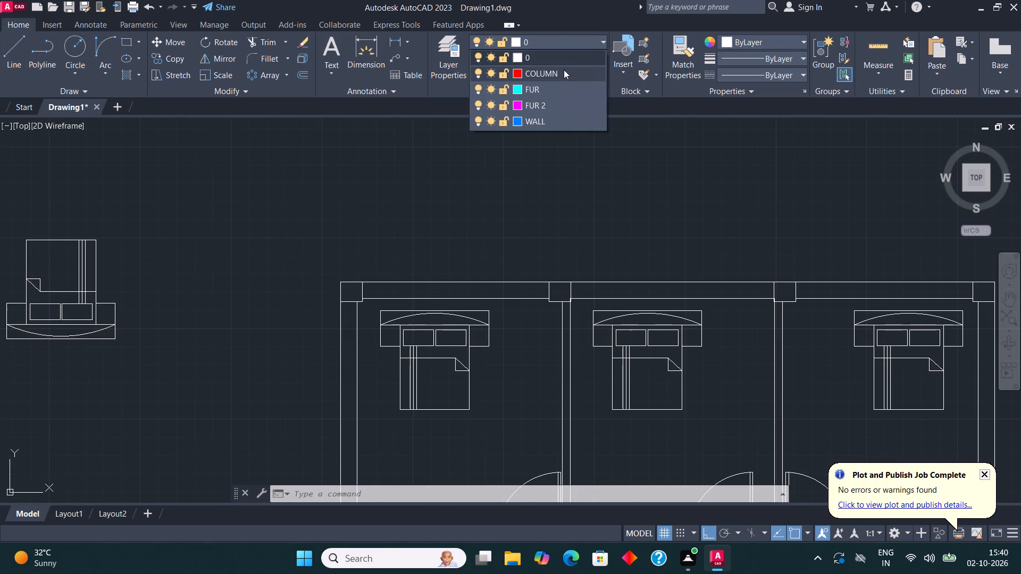
pyautogui.click(547, 74)
pyautogui.press('h')
pyautogui.press('Return')
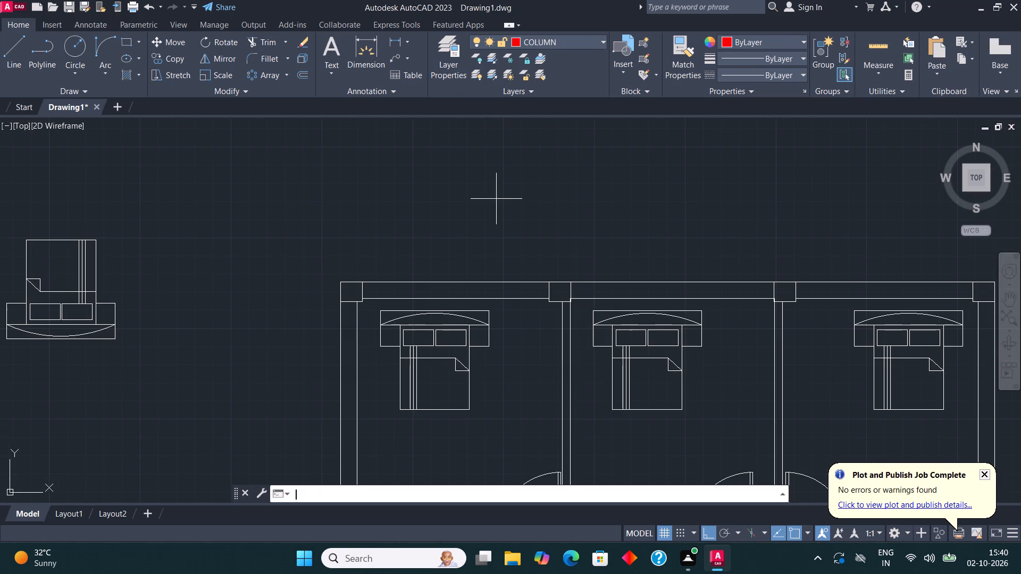
pyautogui.click(347, 296)
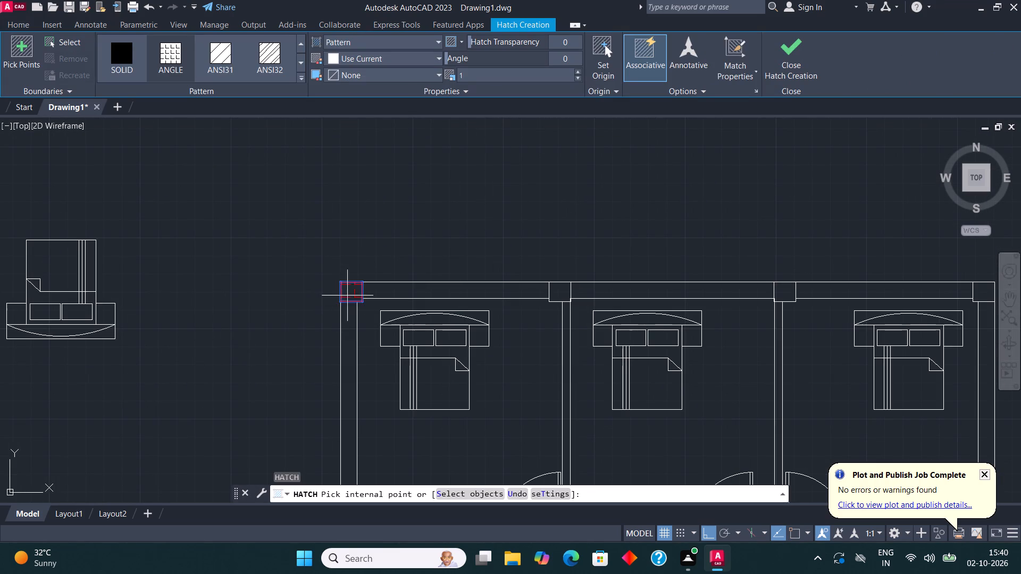
pyautogui.click(117, 45)
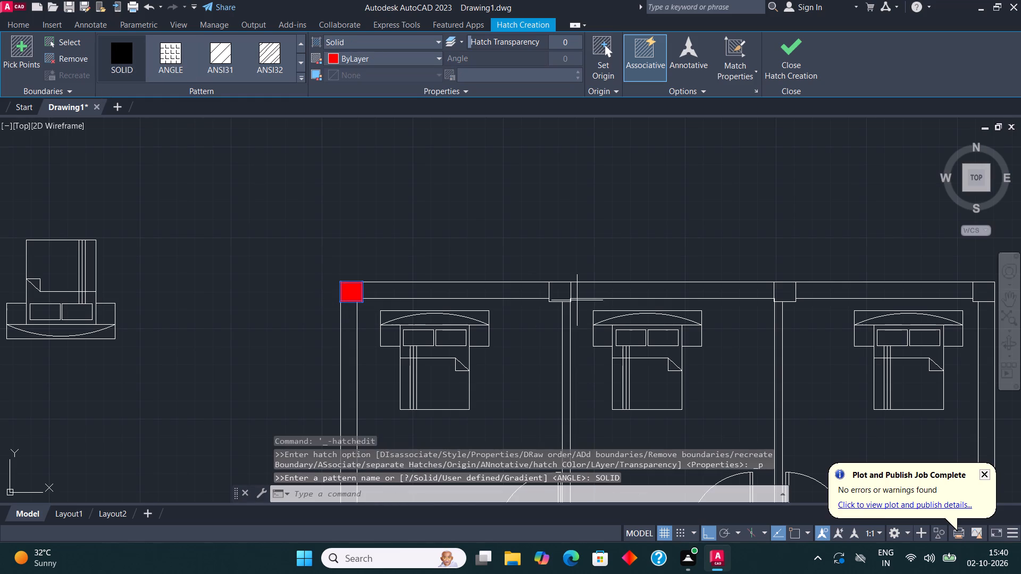
pyautogui.click(564, 293)
pyautogui.click(779, 295)
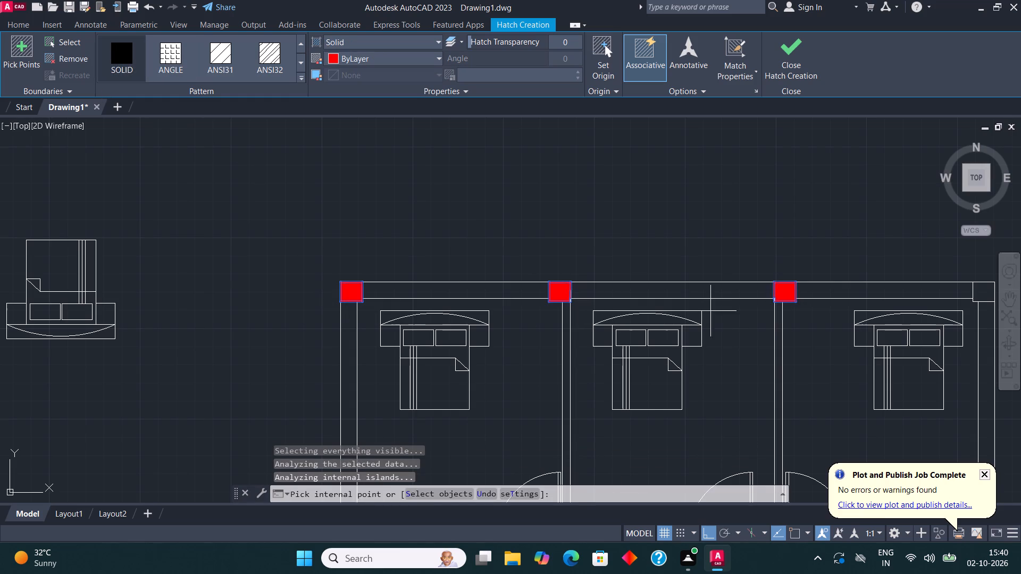
pyautogui.scroll(-2, 323, 332)
pyautogui.scroll(3, 578, 328)
pyautogui.click(577, 304)
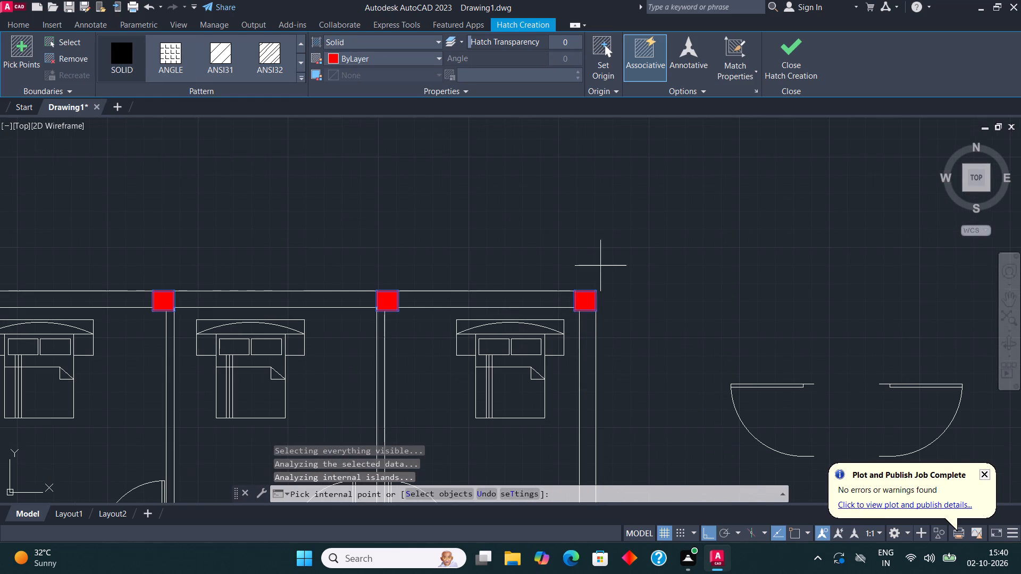
# Add the solid red hatch to the four columns in the second row, along the south side of the northern bedrooms.
pyautogui.scroll(-3, 612, 242)
pyautogui.scroll(4, 601, 331)
pyautogui.click(632, 266)
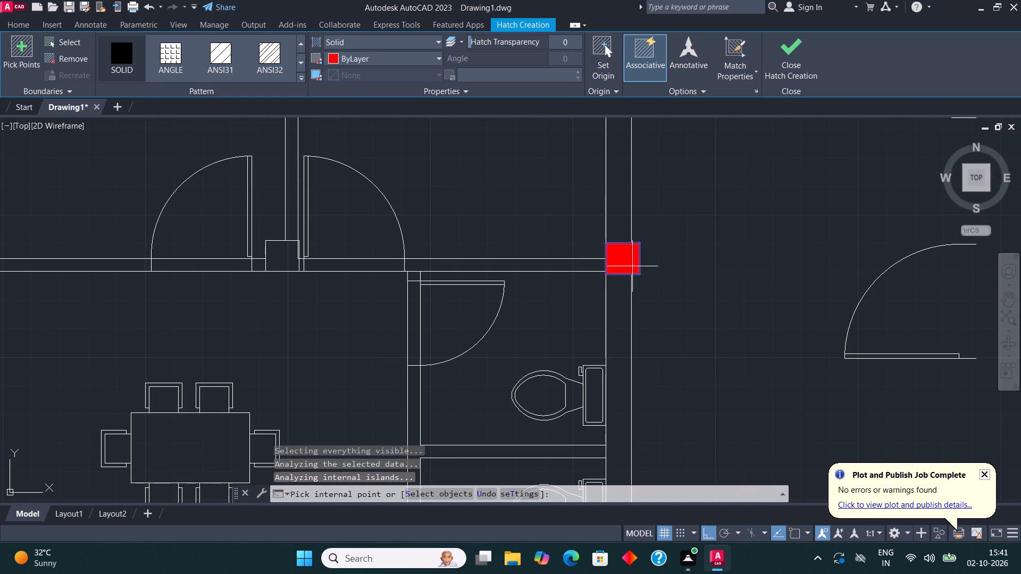
pyautogui.click(287, 258)
pyautogui.scroll(-3, 350, 263)
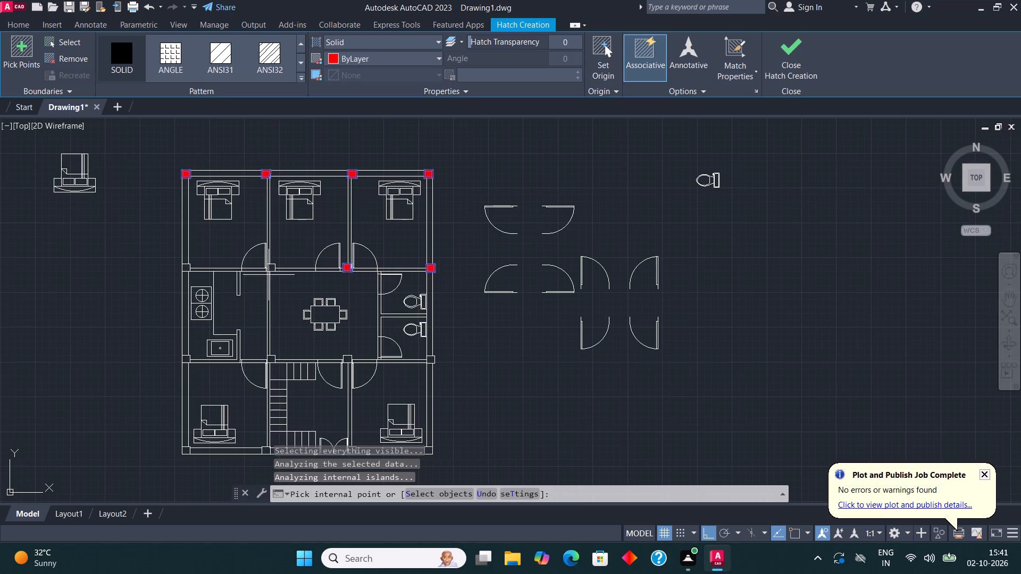
pyautogui.scroll(3, 250, 263)
pyautogui.click(317, 281)
pyautogui.scroll(-2, 378, 289)
pyautogui.scroll(2, 213, 291)
pyautogui.click(235, 282)
# Hatch the four columns in the third row, between the kitchen and dining zone and the southern rooms.
pyautogui.scroll(-3, 340, 250)
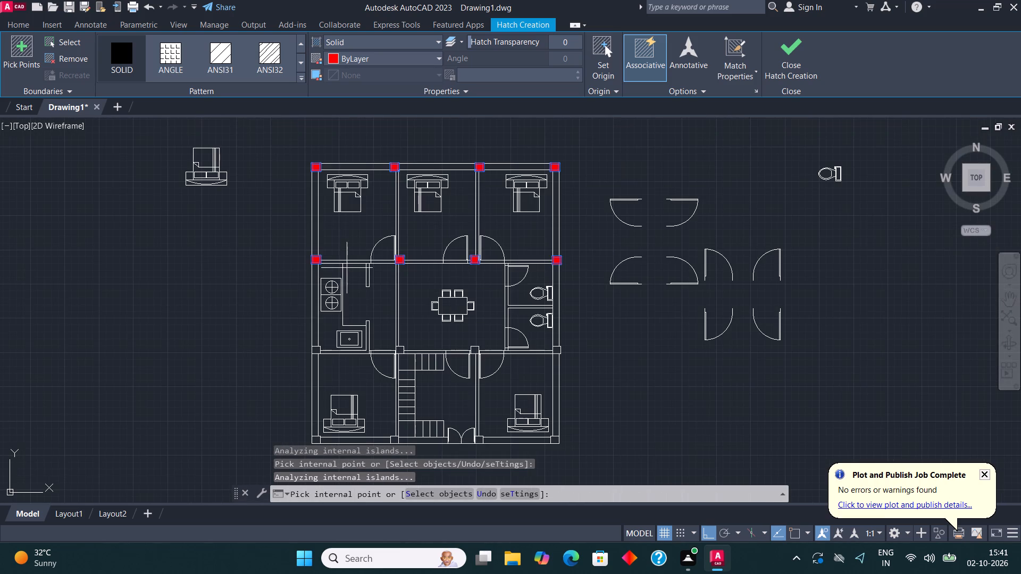
pyautogui.scroll(3, 308, 348)
pyautogui.click(332, 364)
pyautogui.scroll(-3, 217, 306)
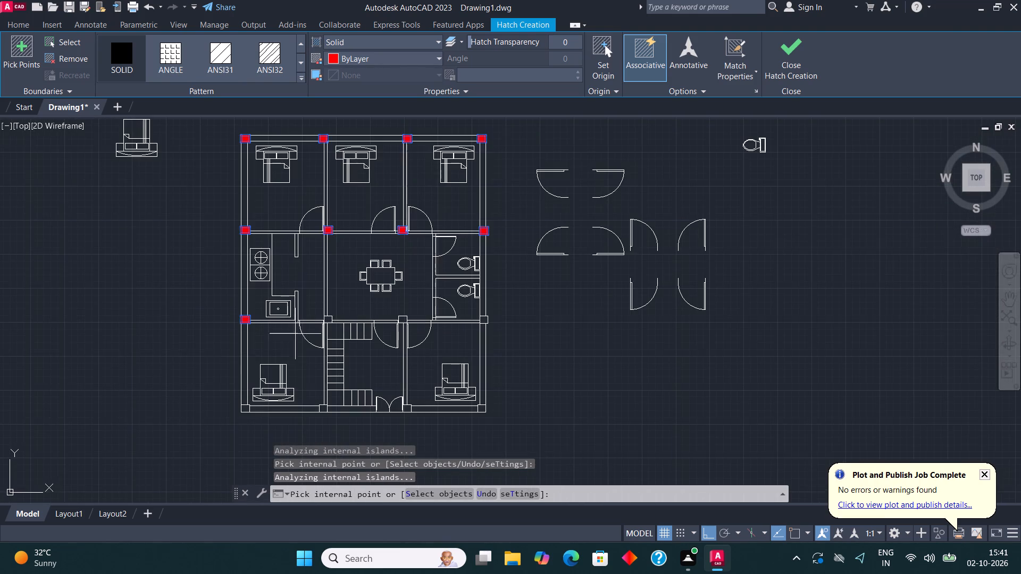
pyautogui.scroll(3, 329, 315)
pyautogui.click(324, 327)
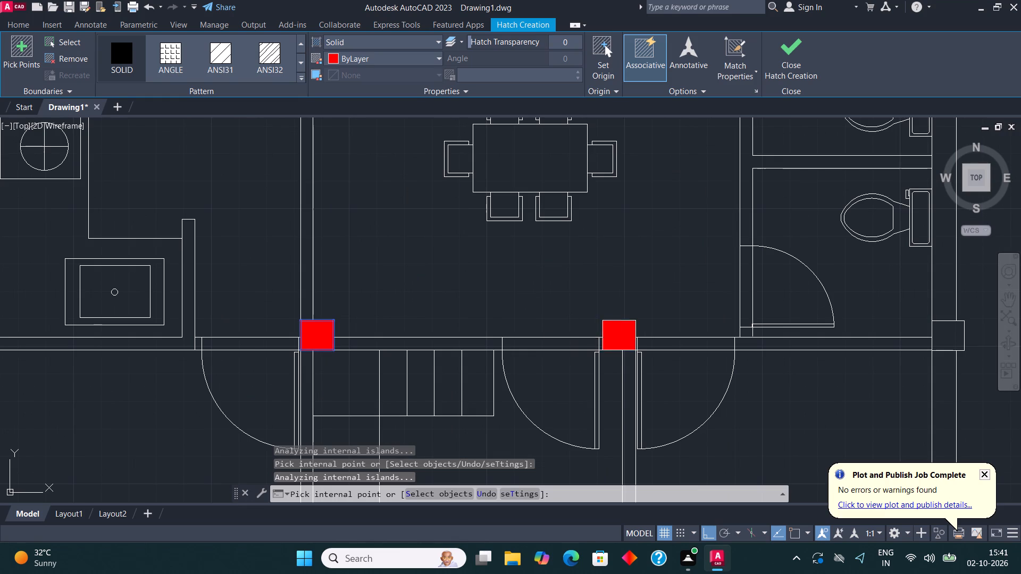
pyautogui.click(618, 338)
pyautogui.scroll(-3, 249, 319)
pyautogui.scroll(3, 407, 339)
pyautogui.click(440, 309)
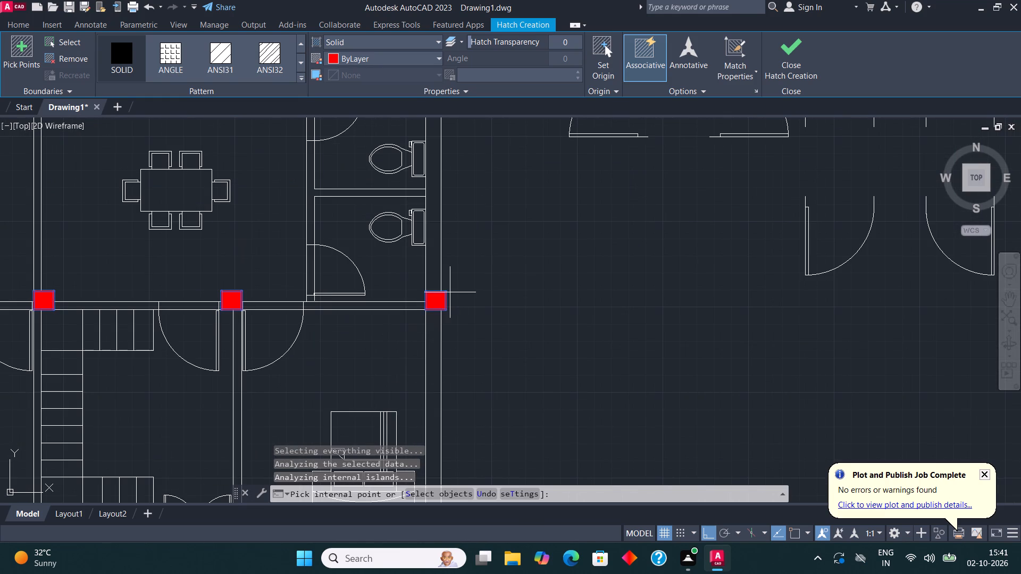
# Hatch the four columns along the south wall and finish the column hatch.
pyautogui.scroll(-3, 457, 270)
pyautogui.click(441, 427)
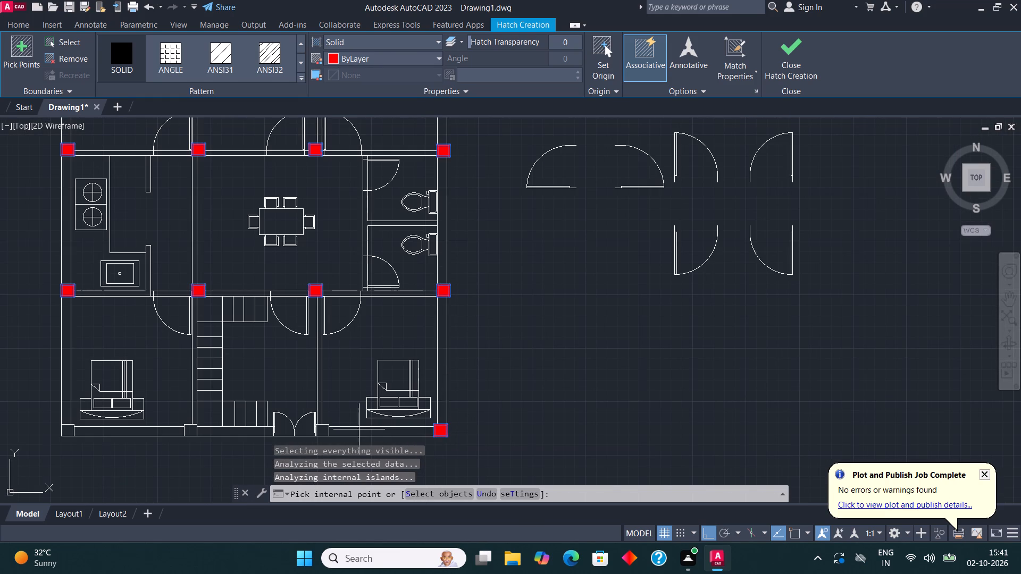
pyautogui.click(325, 429)
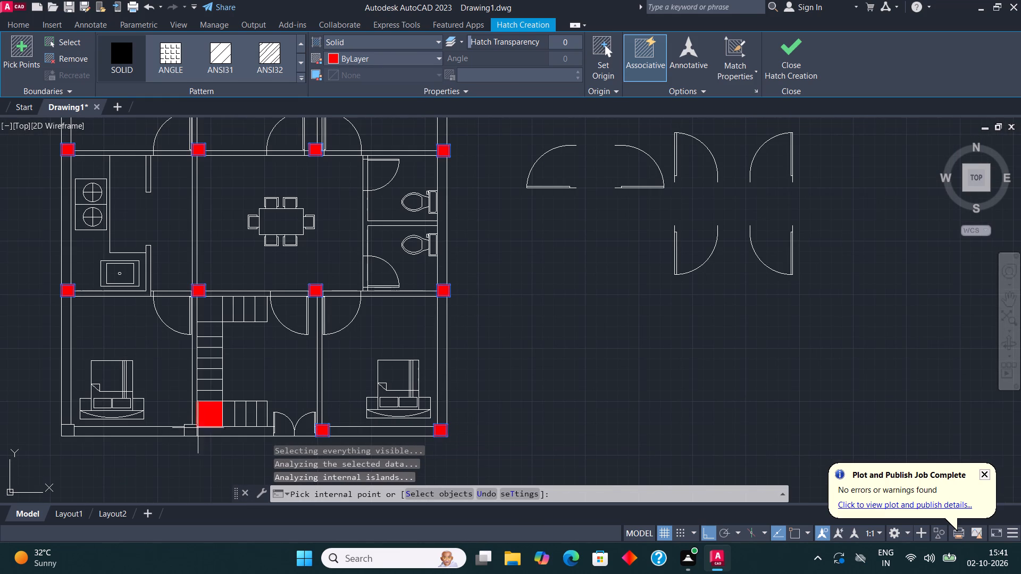
pyautogui.click(191, 432)
pyautogui.click(64, 432)
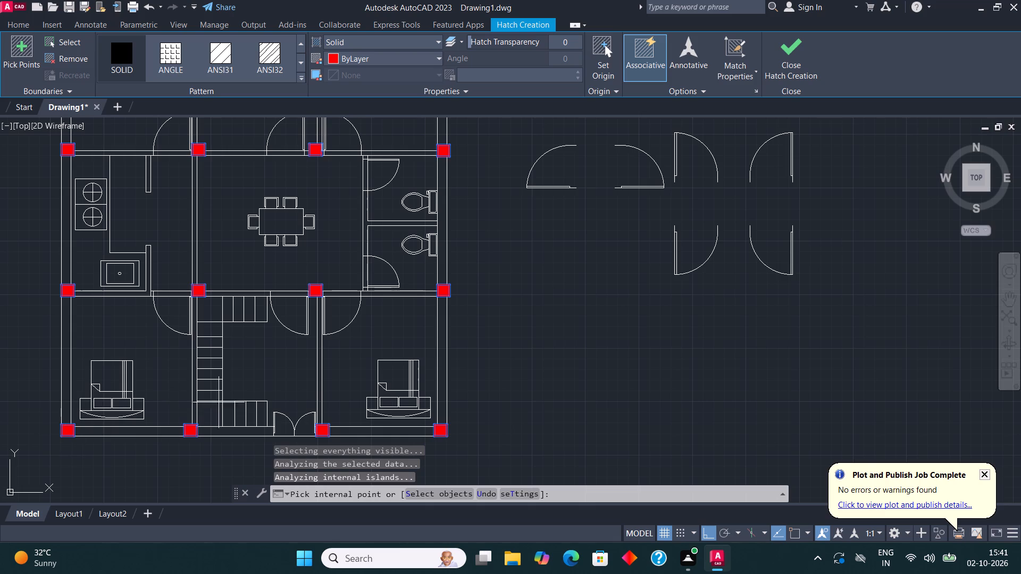
pyautogui.click(800, 58)
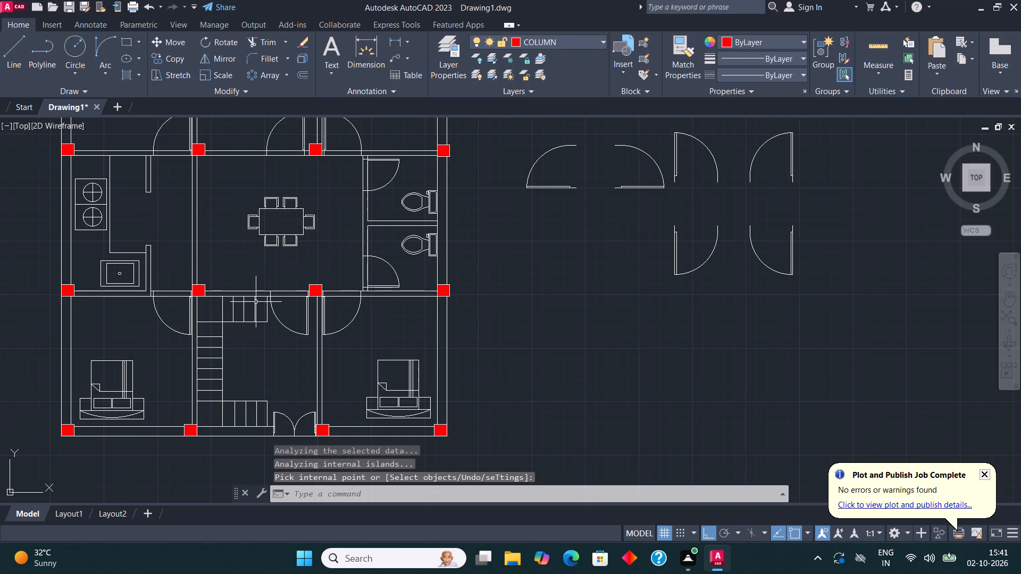
# Make WALL the current layer and fill the two westernmost segments of the plan's north wall with a SOLID hatch.
pyautogui.scroll(-2, 249, 289)
pyautogui.moveTo(214, 285); pyautogui.dragTo(291, 353, button='middle')
pyautogui.scroll(2, 248, 212)
pyautogui.scroll(1, 276, 340)
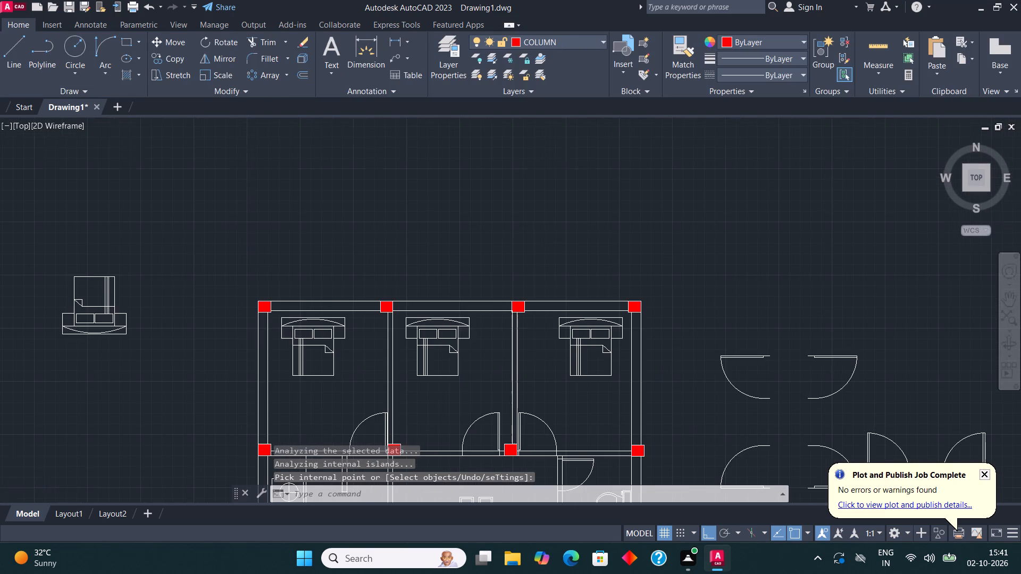
pyautogui.scroll(1, 276, 340)
pyautogui.click(566, 43)
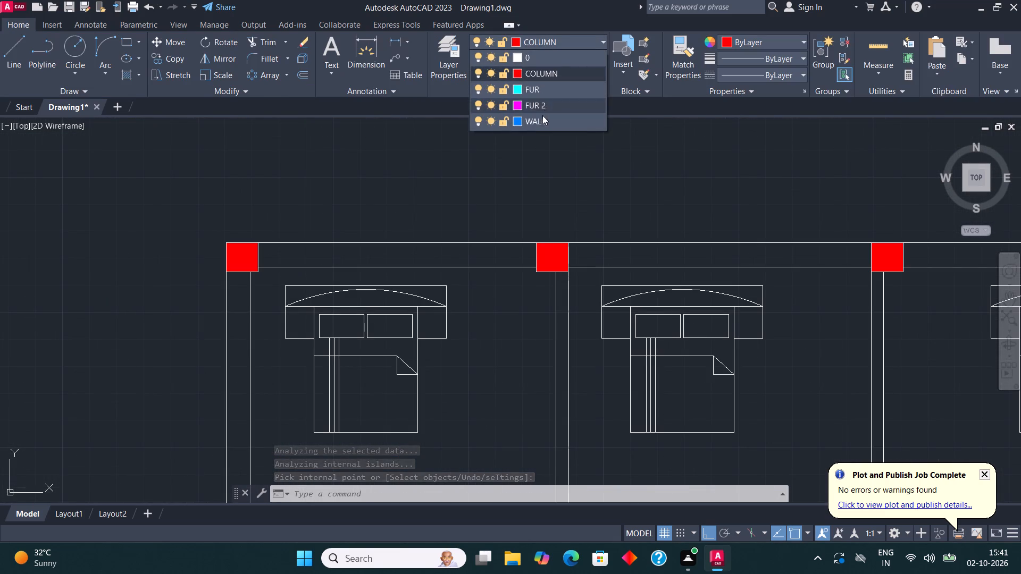
pyautogui.click(539, 121)
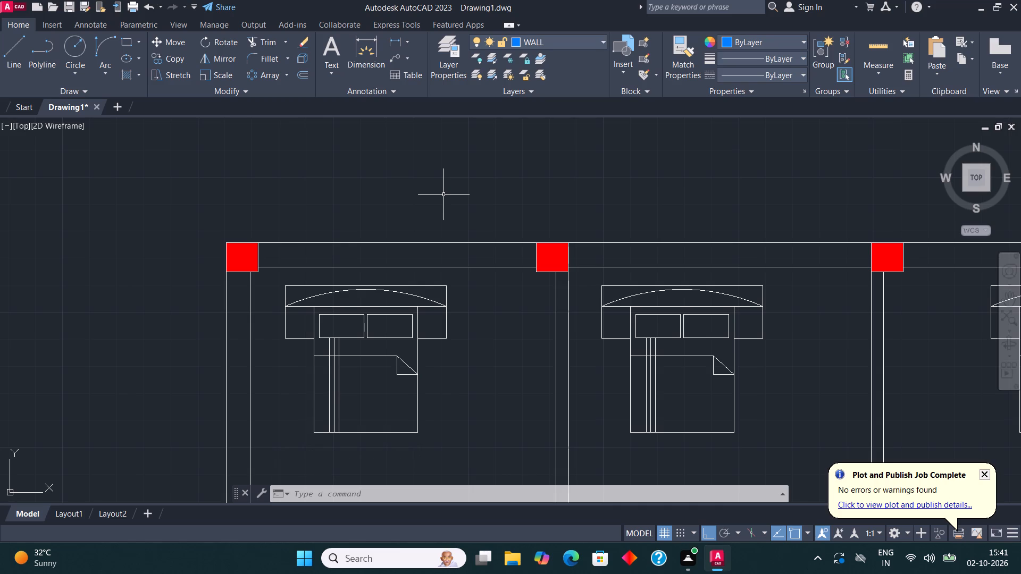
pyautogui.press('h')
pyautogui.press('Return')
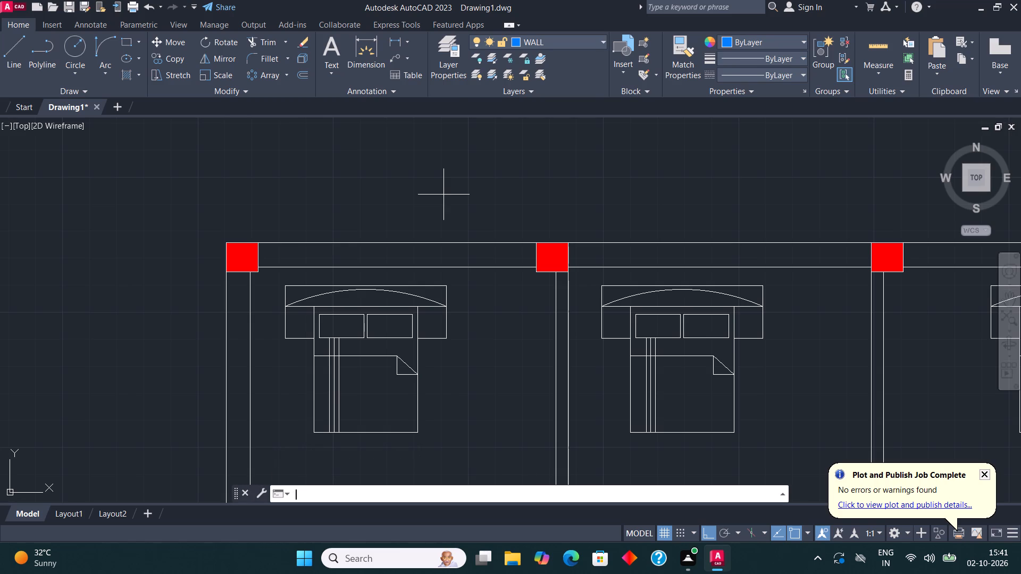
pyautogui.click(125, 58)
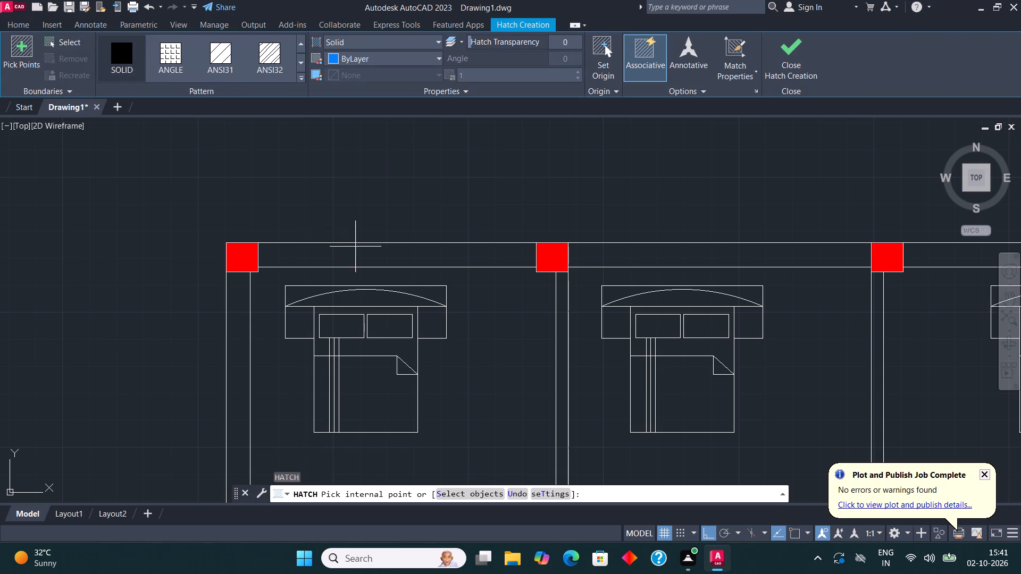
pyautogui.click(356, 254)
pyautogui.click(604, 255)
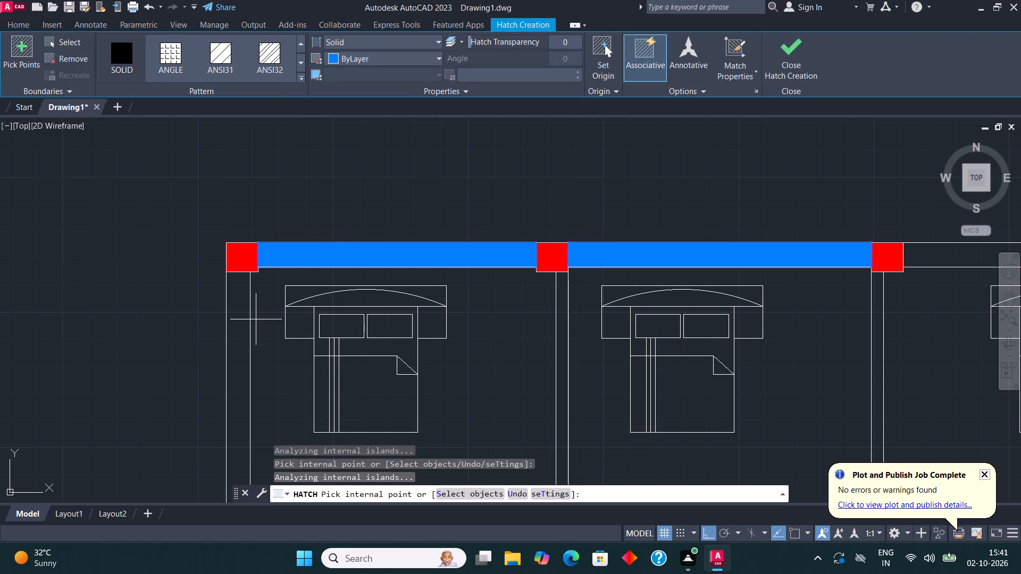
# Hatch the remaining north wall segment and the outer west and east walls of the northern bedrooms.
pyautogui.click(238, 323)
pyautogui.scroll(-4, 155, 309)
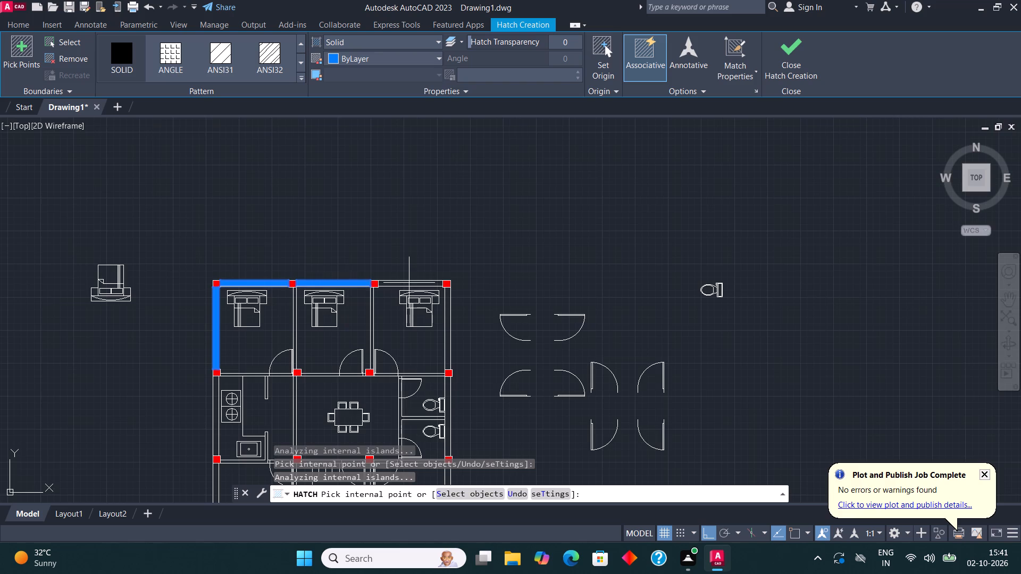
pyautogui.scroll(2, 409, 283)
pyautogui.click(409, 284)
pyautogui.click(504, 332)
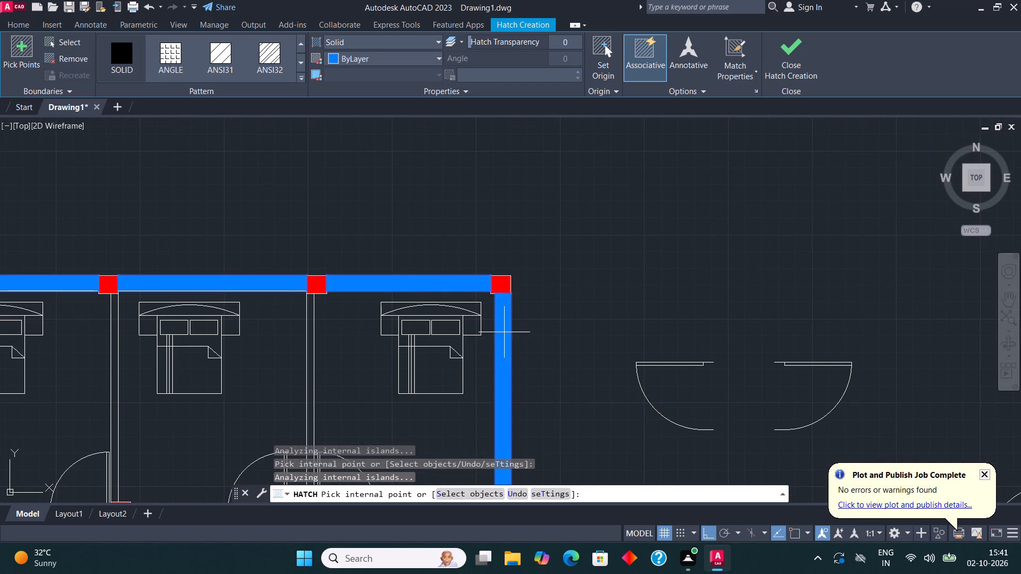
# Add the solid hatch to the three wall segments between the door openings along the northern bedrooms' south side.
pyautogui.scroll(-2, 540, 182)
pyautogui.scroll(3, 513, 306)
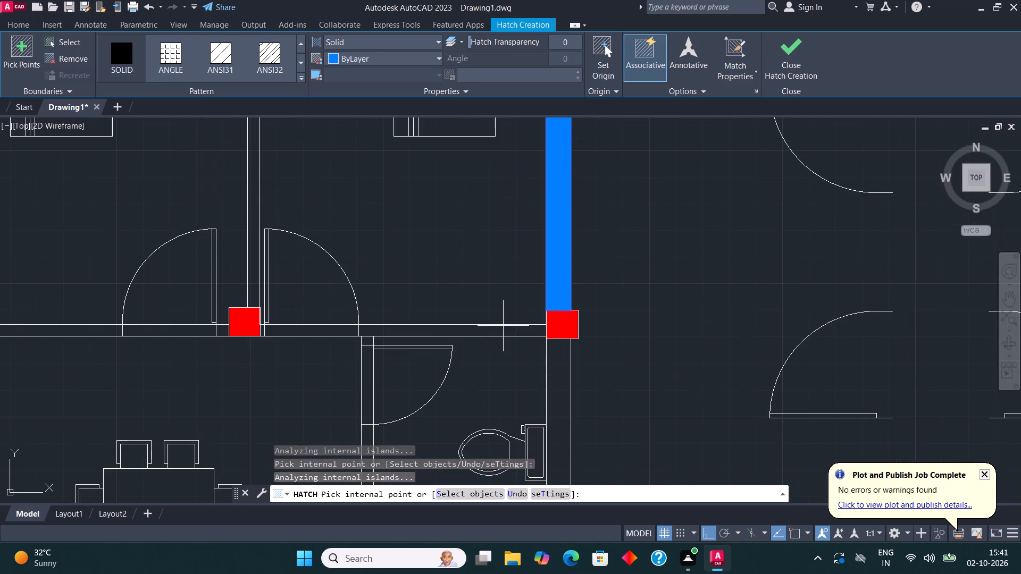
pyautogui.click(503, 328)
pyautogui.scroll(-2, 522, 325)
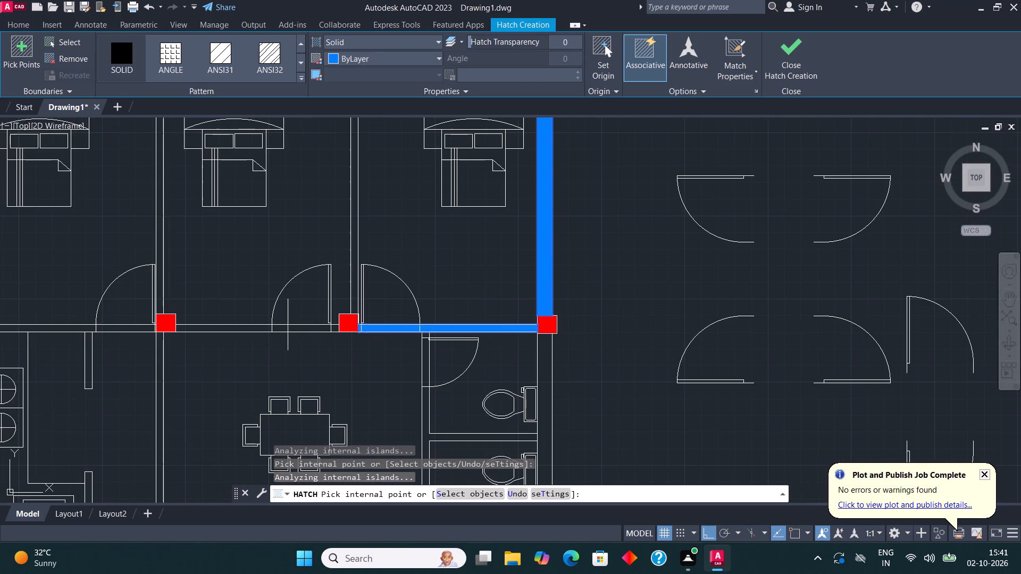
pyautogui.click(258, 327)
pyautogui.scroll(-2, 344, 319)
pyautogui.scroll(3, 260, 322)
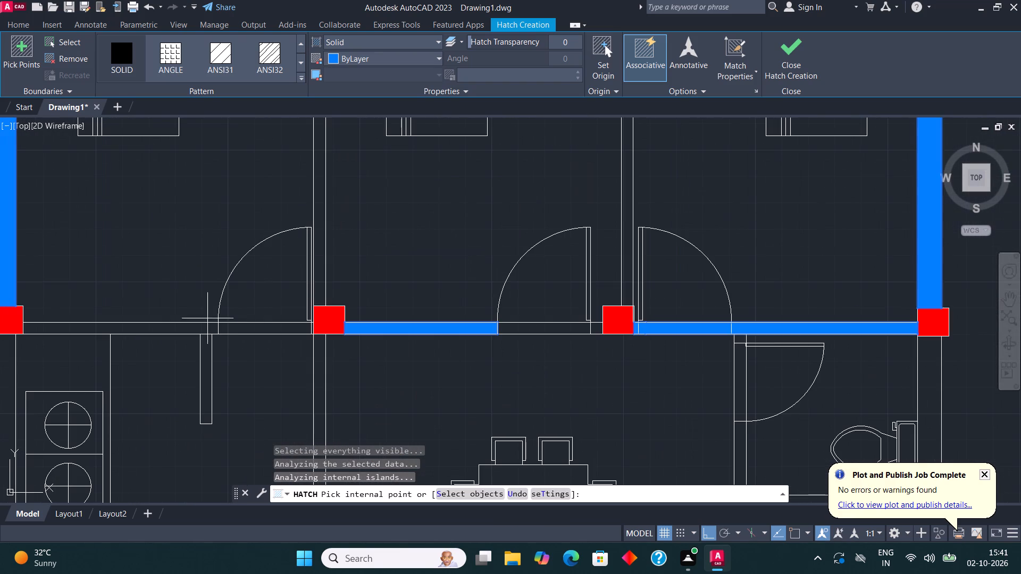
pyautogui.click(165, 327)
# Hatch the kitchen walls: both short stubs at its opening, the outer west wall, the south wall, and the wall beside the dining area.
pyautogui.scroll(-3, 476, 246)
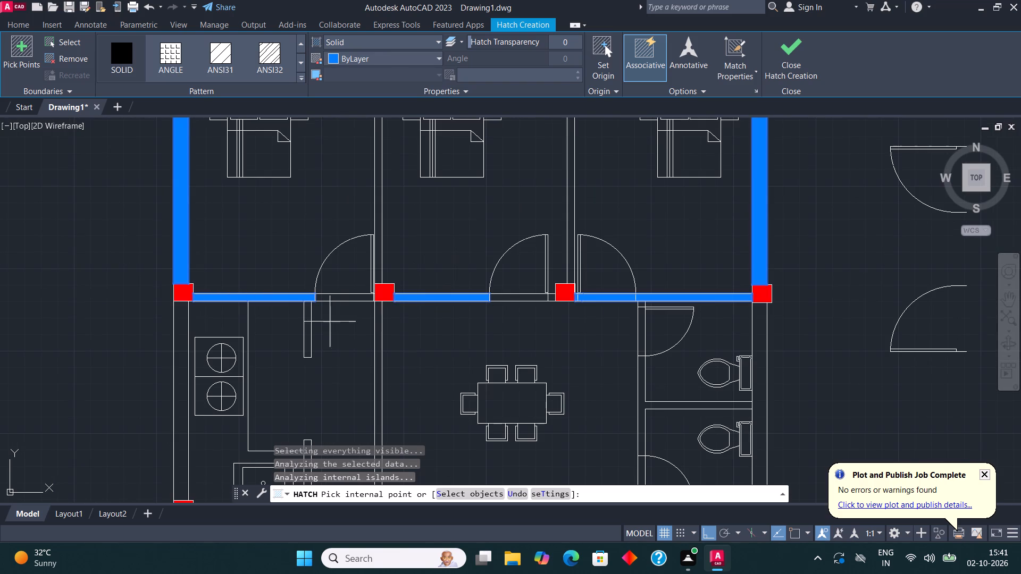
pyautogui.click(306, 330)
pyautogui.scroll(-2, 413, 226)
pyautogui.scroll(2, 355, 275)
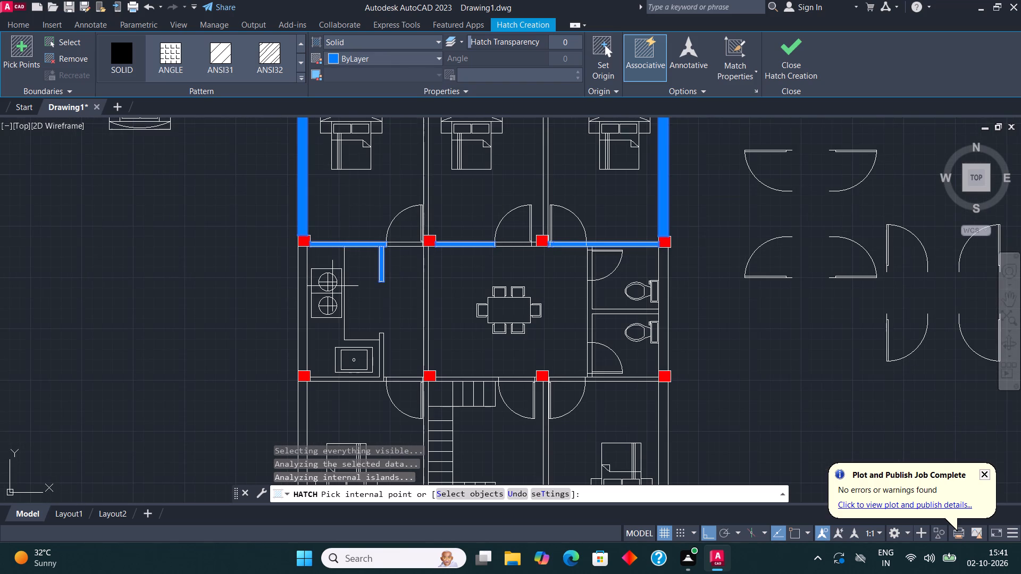
pyautogui.click(303, 308)
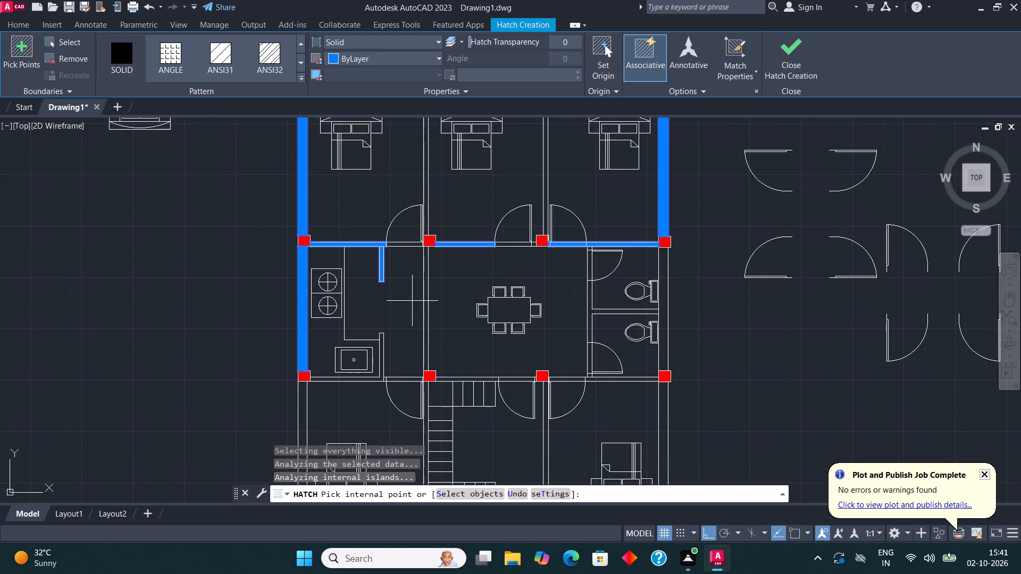
pyautogui.click(425, 302)
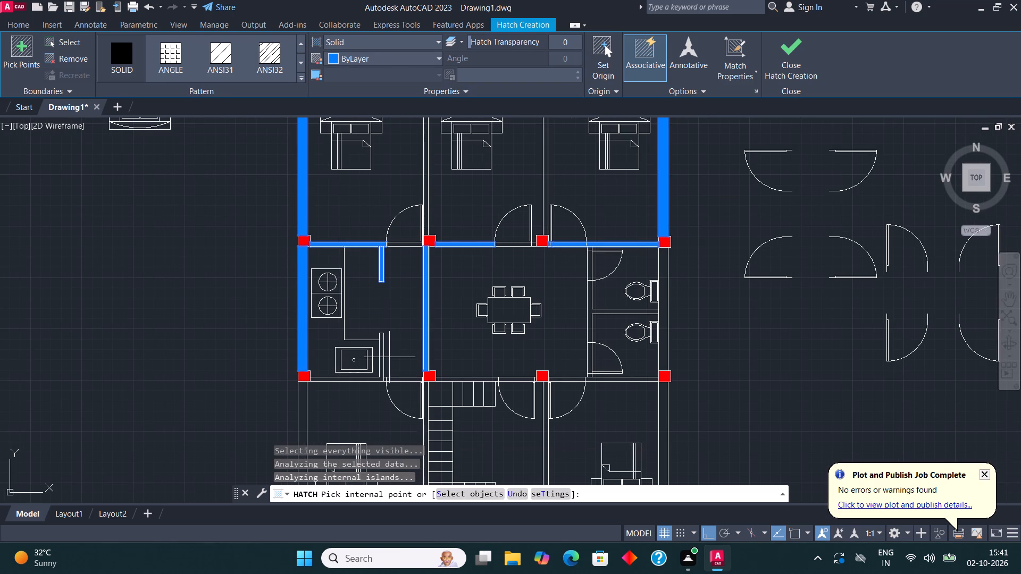
pyautogui.click(356, 379)
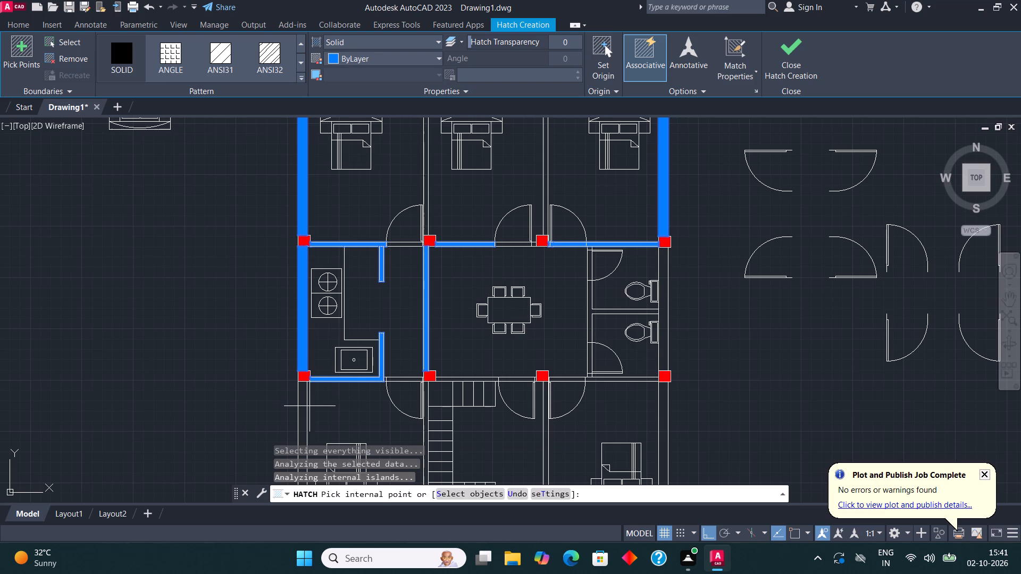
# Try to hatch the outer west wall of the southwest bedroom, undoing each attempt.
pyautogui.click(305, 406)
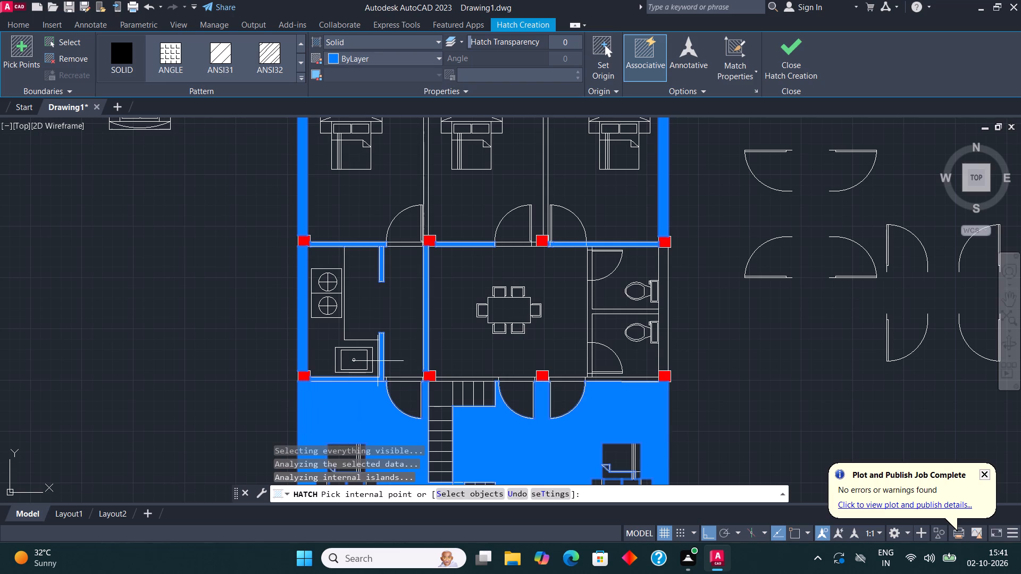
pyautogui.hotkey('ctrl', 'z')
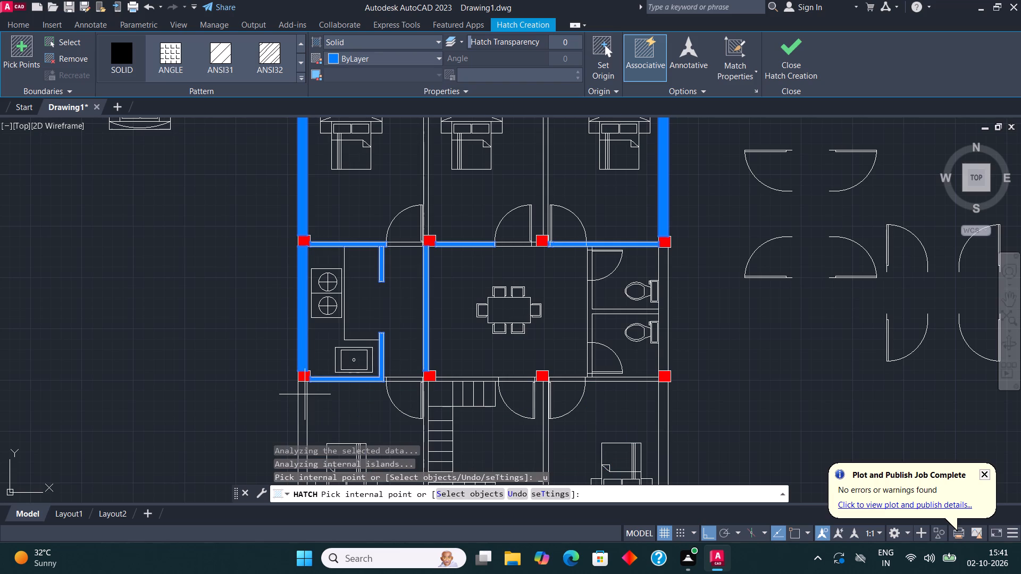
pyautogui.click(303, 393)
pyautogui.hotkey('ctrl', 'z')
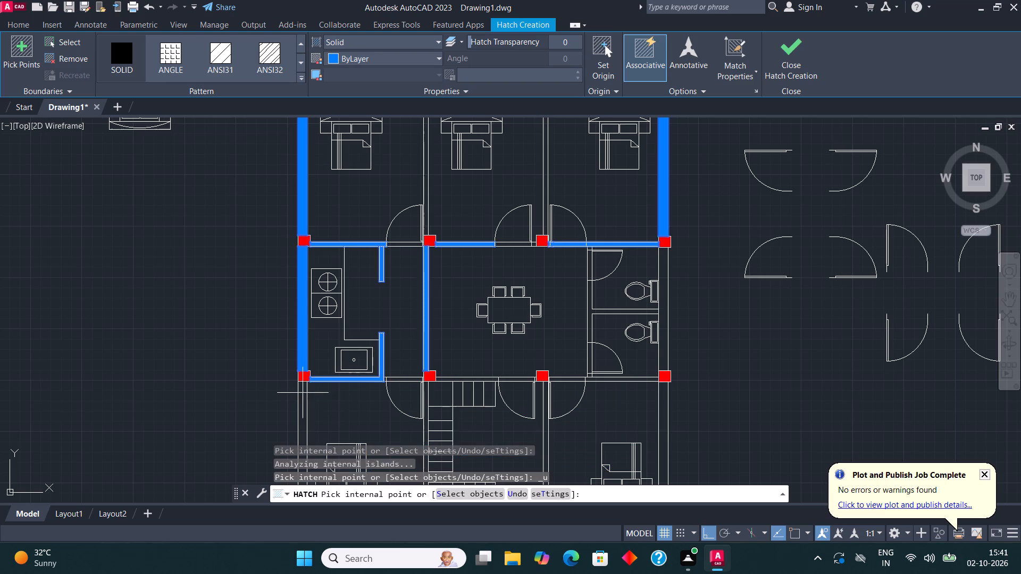
# Hatch the wall segments south of the dining area and toilets, the toilet partitions, and the toilets' outer east wall.
pyautogui.scroll(2, 478, 381)
pyautogui.click(472, 381)
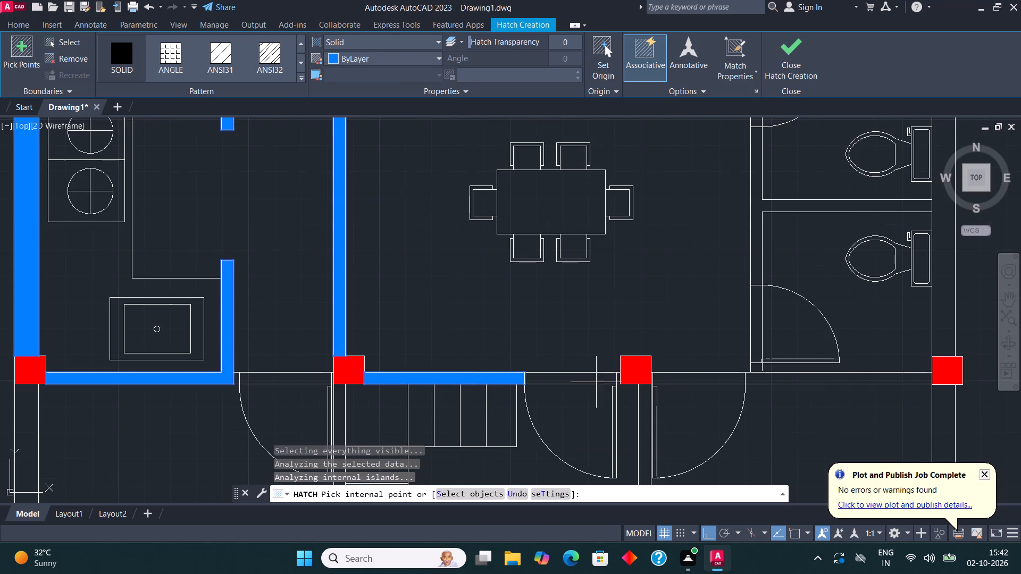
pyautogui.click(785, 376)
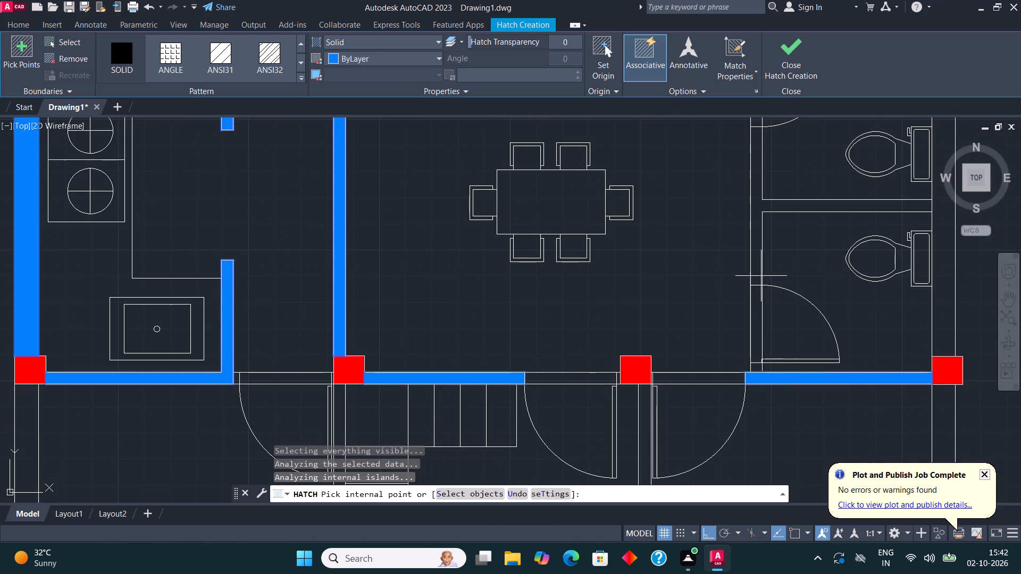
pyautogui.click(759, 247)
pyautogui.moveTo(777, 238); pyautogui.dragTo(455, 282, button='middle')
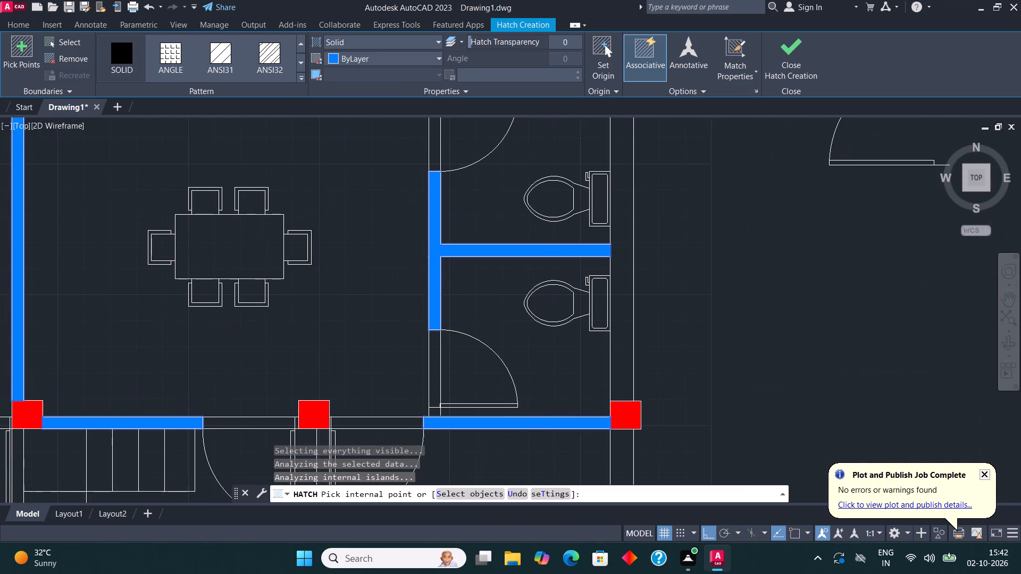
pyautogui.click(625, 268)
# Add the wall hatch to the outer east and south walls of the southeast bedroom.
pyautogui.scroll(-3, 558, 274)
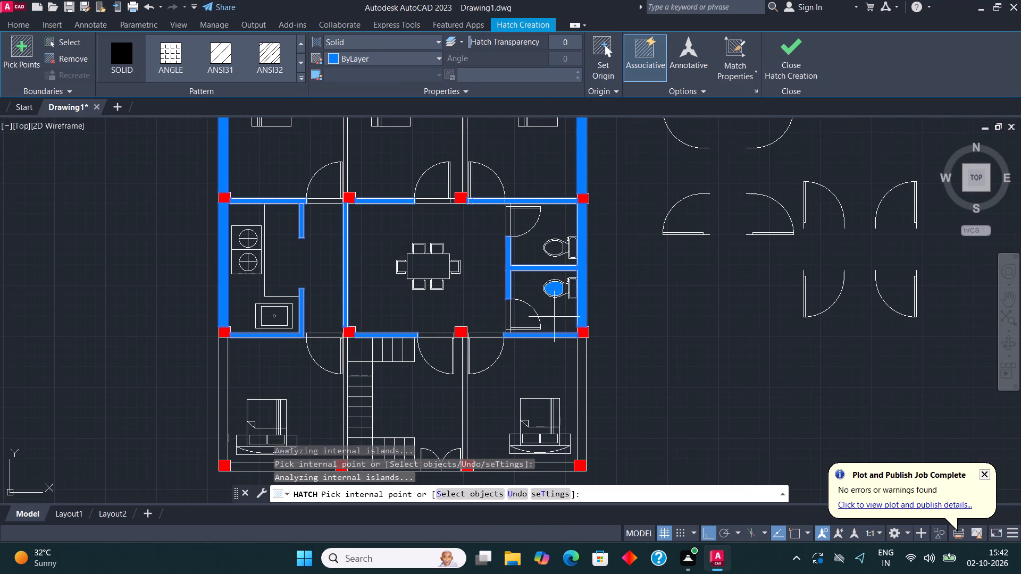
pyautogui.moveTo(555, 378); pyautogui.dragTo(561, 272, button='middle')
pyautogui.click(585, 305)
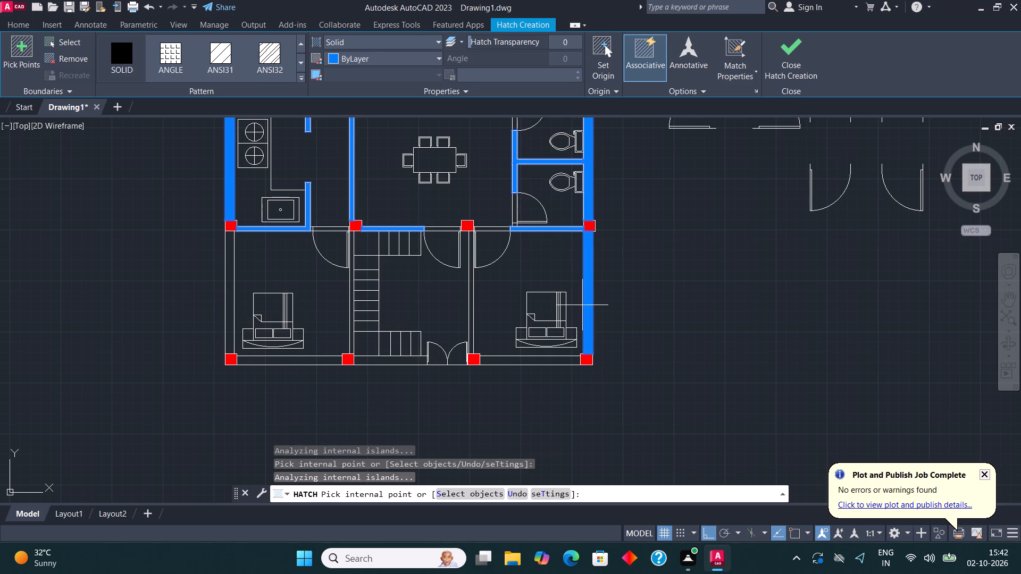
pyautogui.click(525, 361)
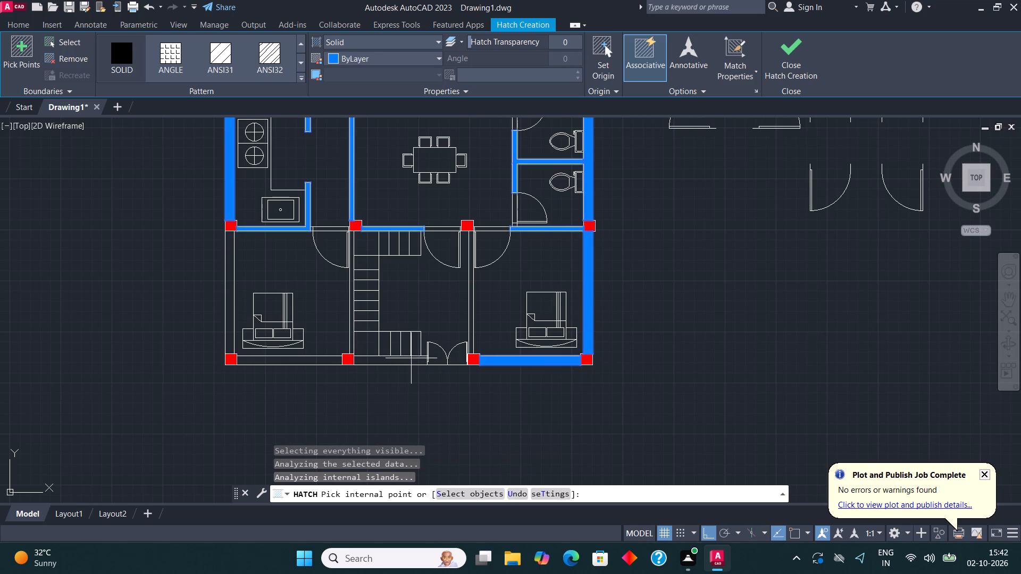
# Solid-hatch the remaining bottom and left exterior walls and both interior partitions around the staircase room at the plan's lower end.
pyautogui.click(397, 360)
pyautogui.click(312, 364)
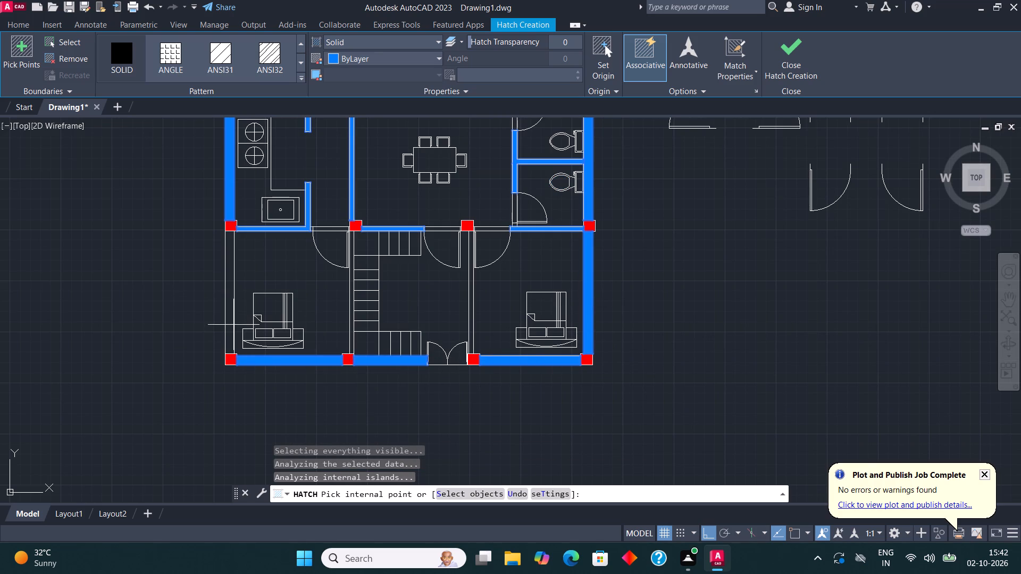
pyautogui.click(229, 310)
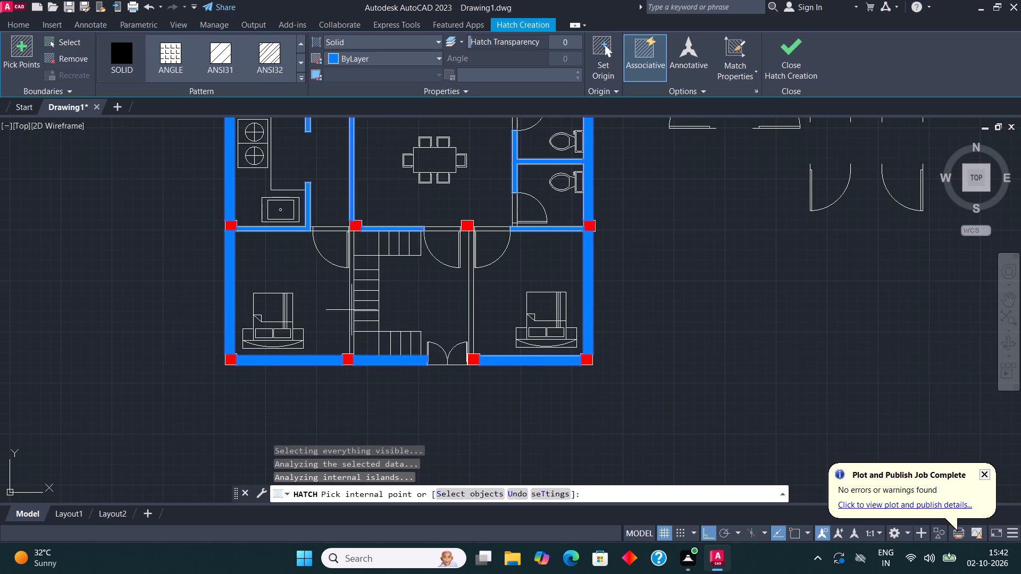
pyautogui.click(353, 312)
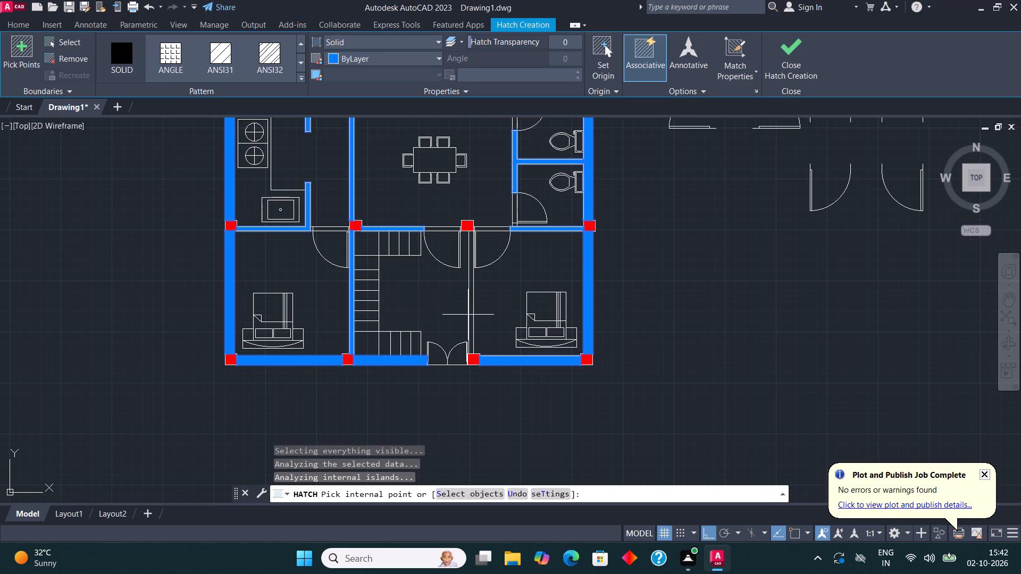
pyautogui.click(473, 317)
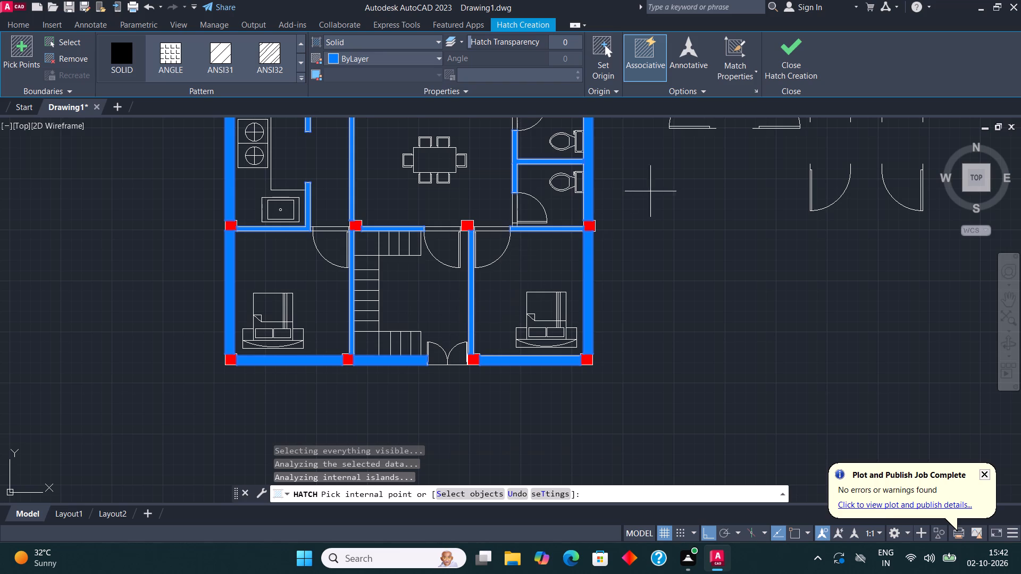
pyautogui.click(792, 50)
# Solid-hatch the small wall pieces beside the three door openings in the wall between the lower rooms and the kitchen and dining area.
pyautogui.moveTo(342, 277); pyautogui.dragTo(422, 328, button='middle')
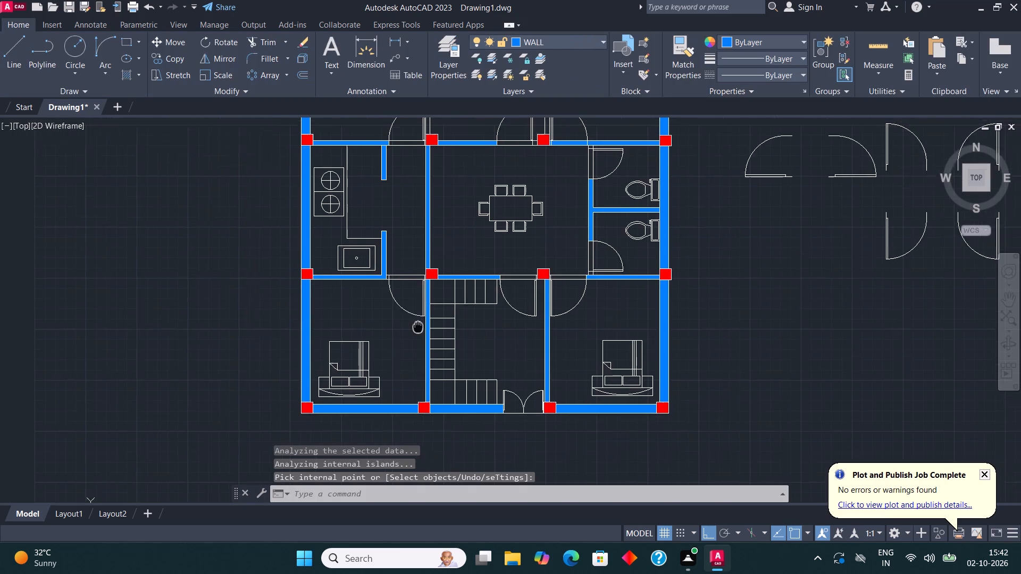
pyautogui.moveTo(422, 328); pyautogui.dragTo(432, 392, button='middle')
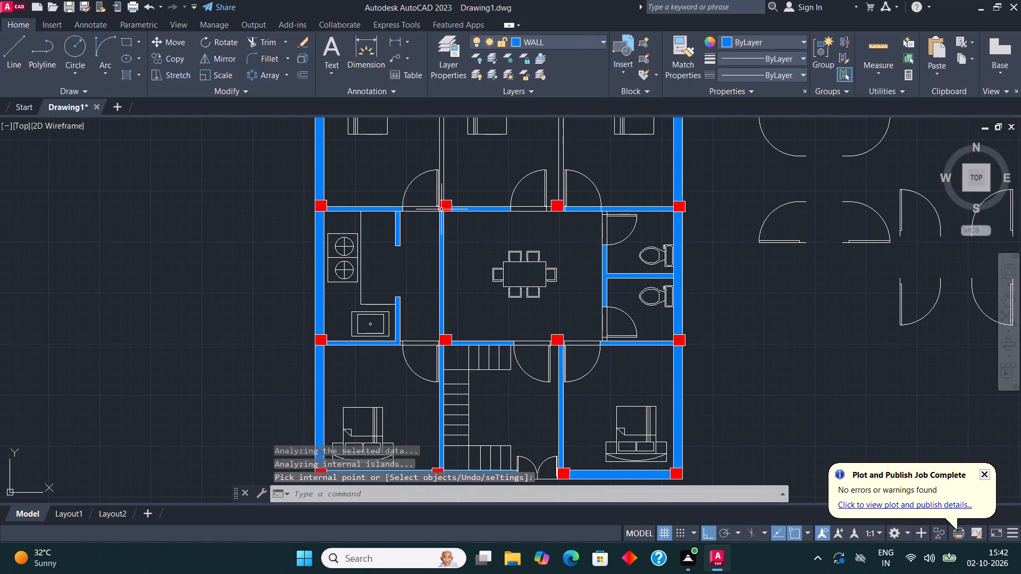
pyautogui.scroll(-1, 455, 237)
pyautogui.scroll(3, 440, 318)
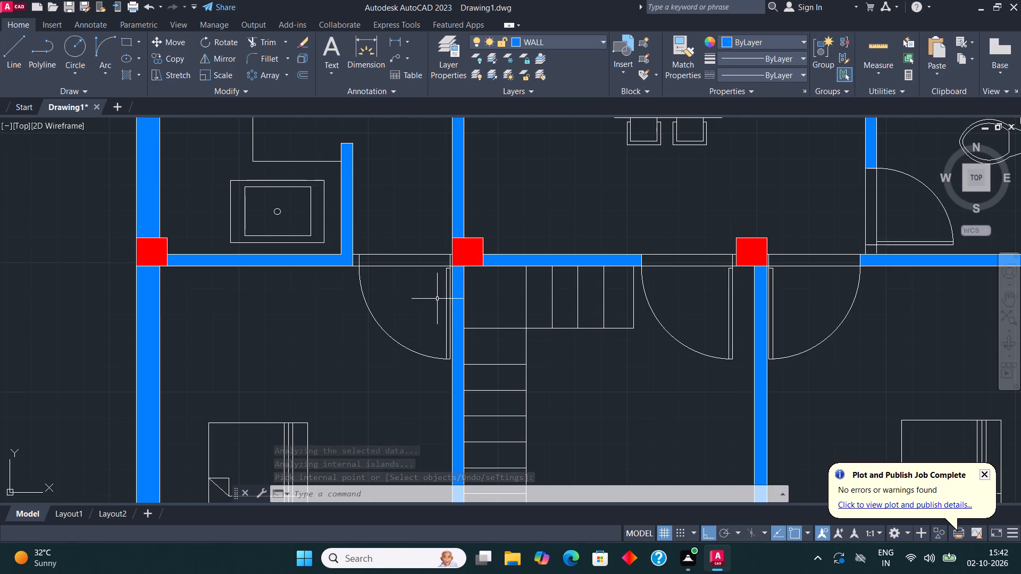
pyautogui.scroll(-1, 439, 300)
pyautogui.scroll(3, 403, 273)
pyautogui.press('h')
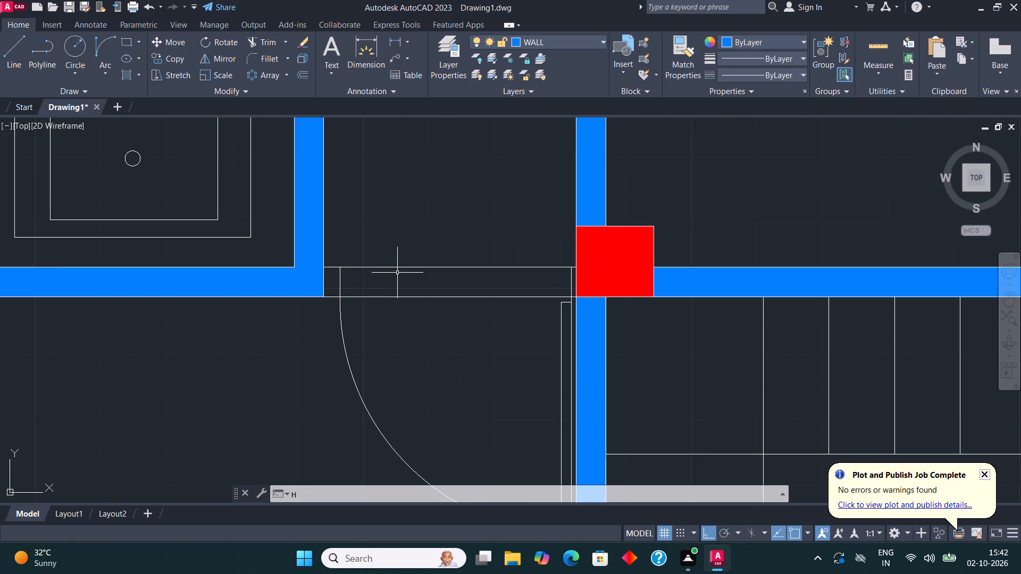
pyautogui.press('Return')
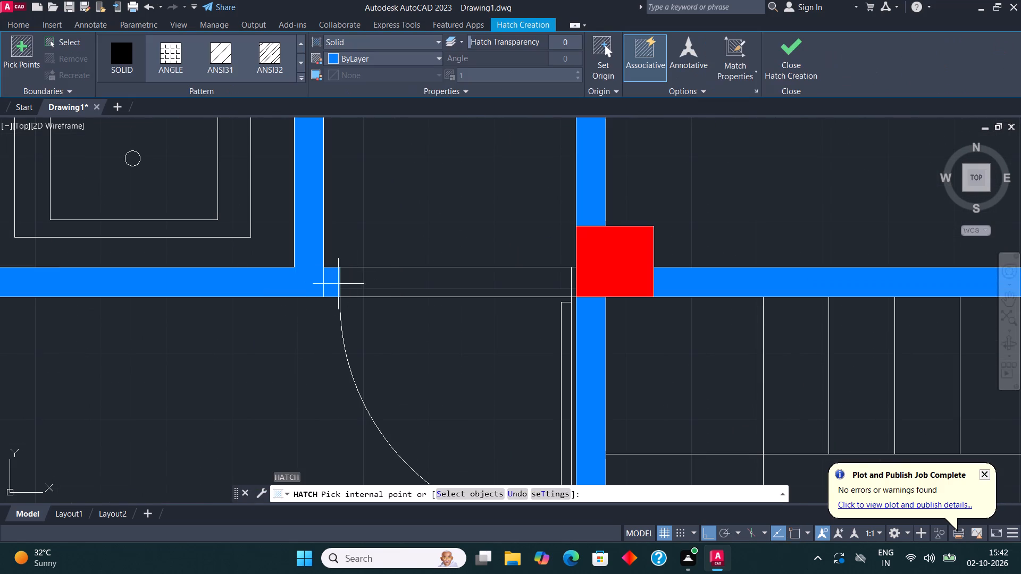
pyautogui.click(333, 281)
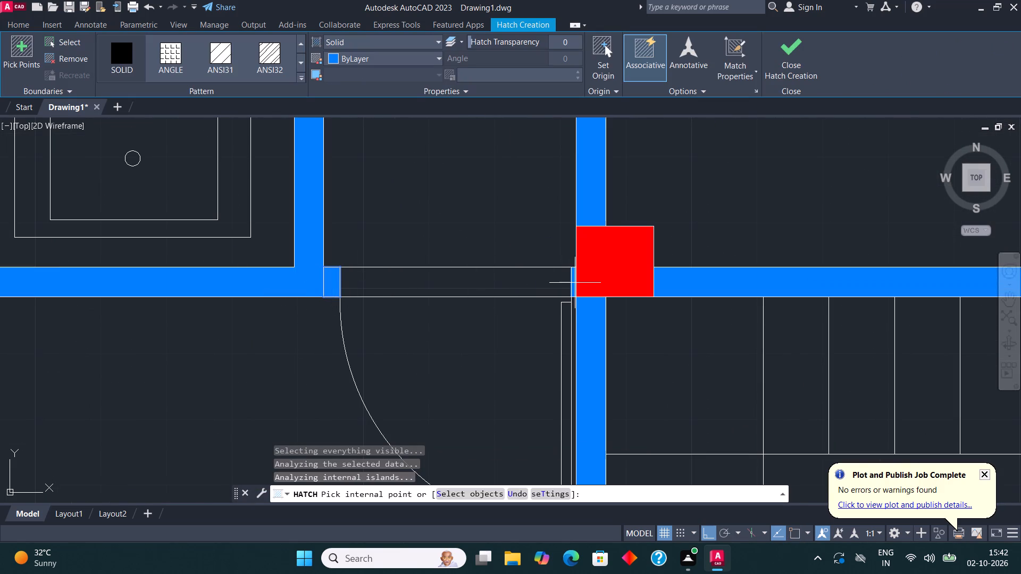
pyautogui.click(575, 283)
pyautogui.scroll(-2, 352, 269)
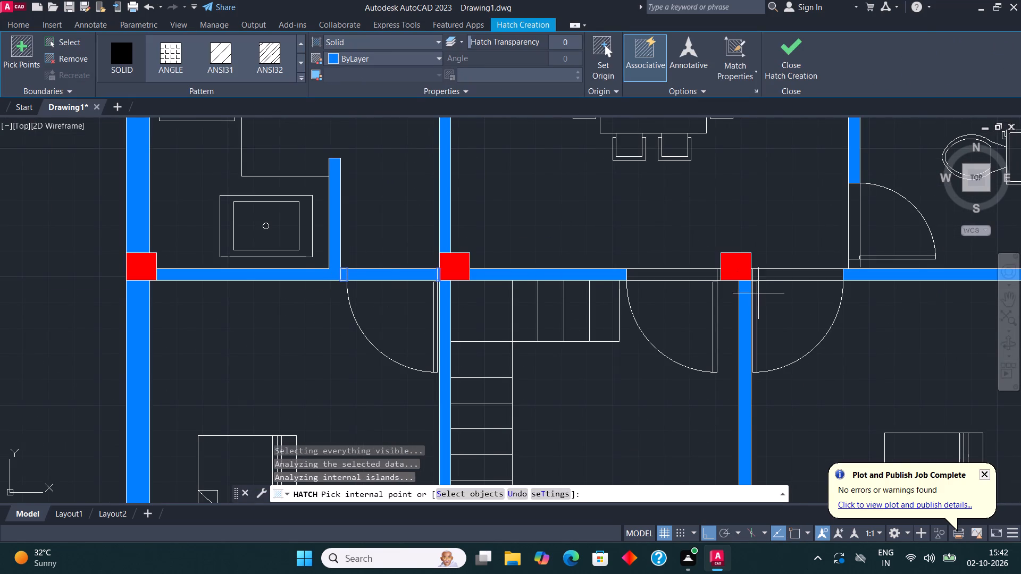
pyautogui.scroll(2, 758, 293)
pyautogui.scroll(2, 689, 265)
pyautogui.click(692, 263)
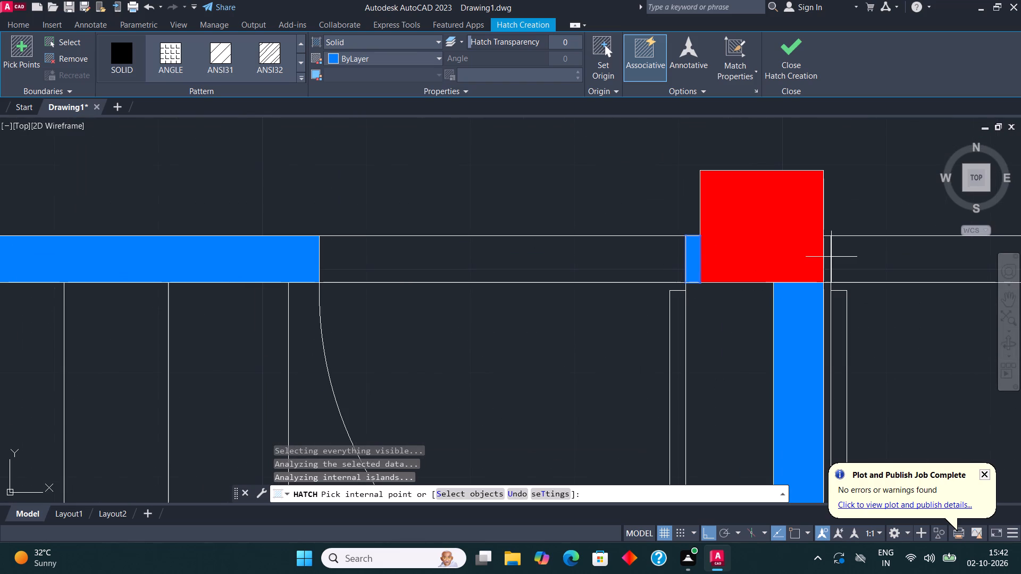
pyautogui.click(828, 248)
pyautogui.scroll(-2, 486, 322)
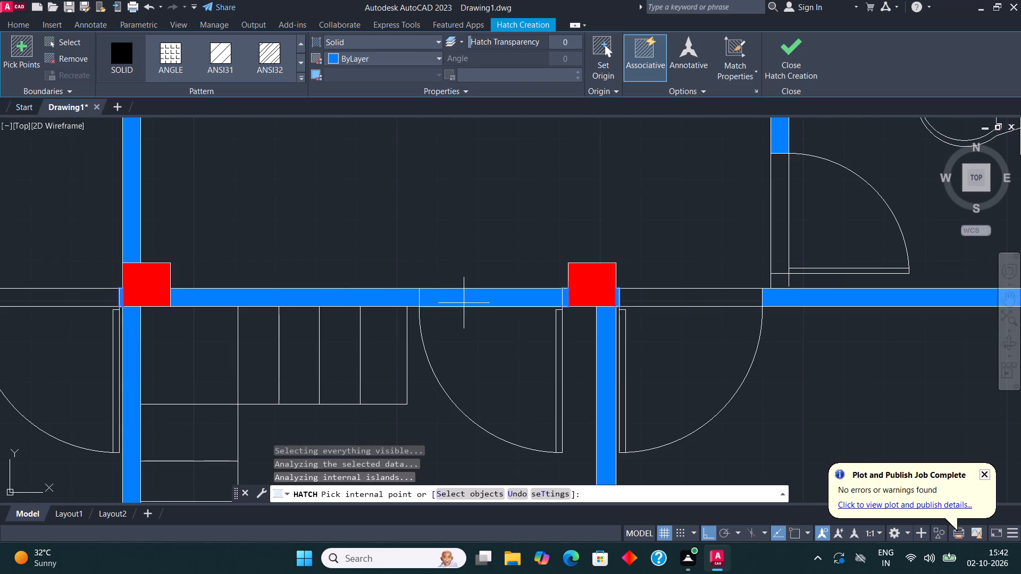
pyautogui.scroll(-1, 473, 320)
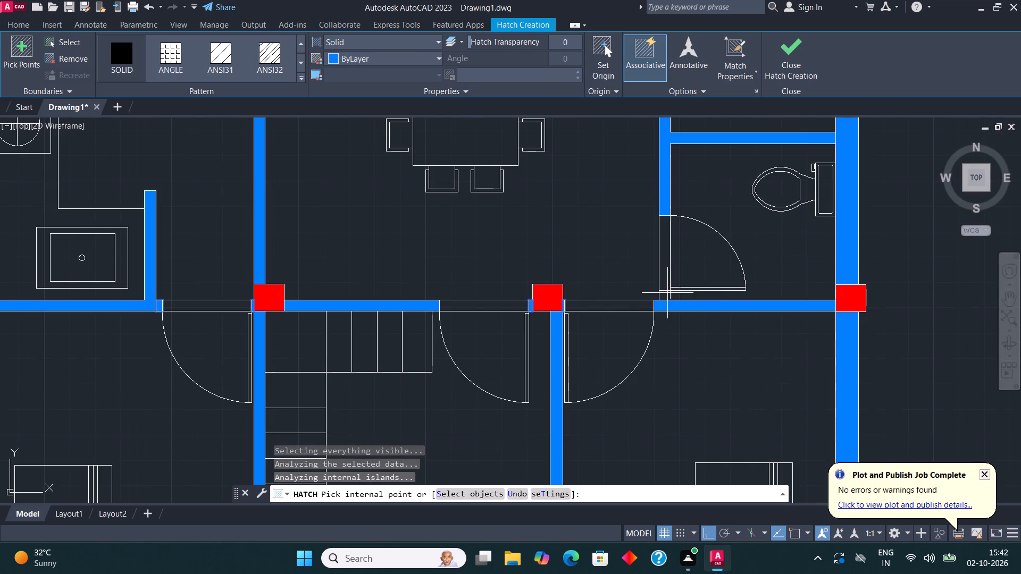
pyautogui.click(804, 55)
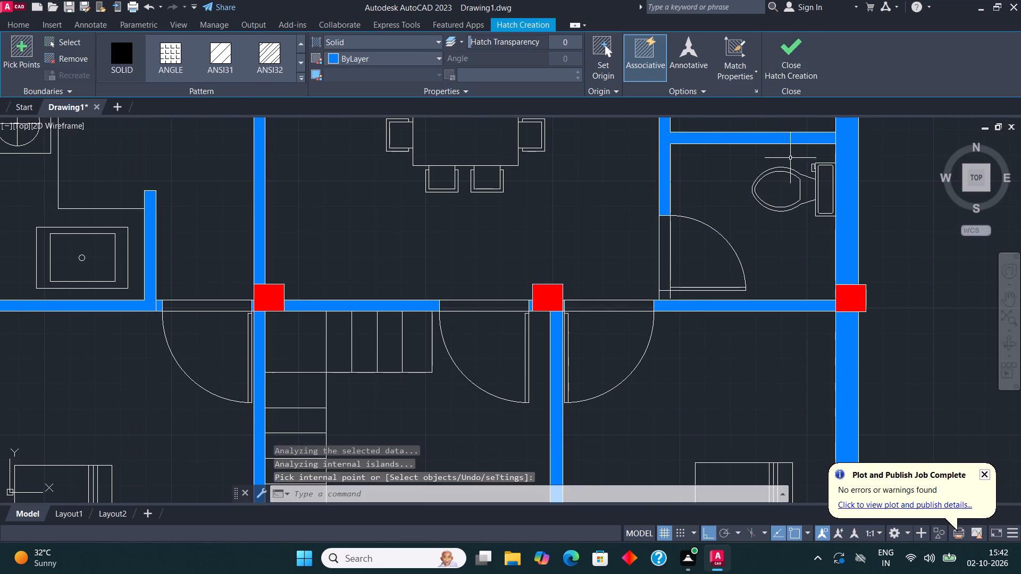
# Draw a short line closing the gap between the lower toilet's door jamb and the horizontal wall below it.
pyautogui.scroll(4, 689, 301)
pyautogui.click(12, 54)
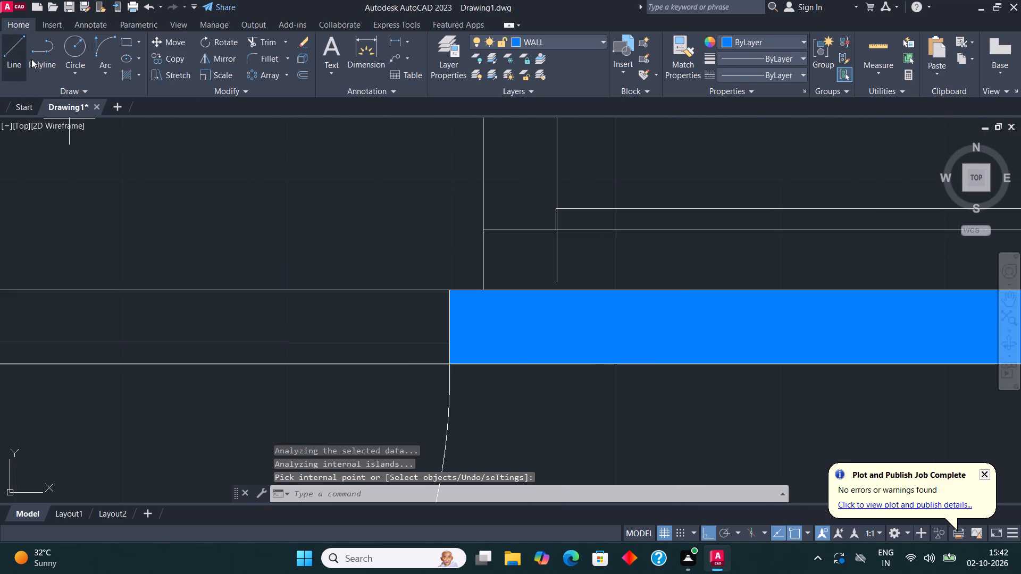
pyautogui.click(558, 279)
pyautogui.click(558, 290)
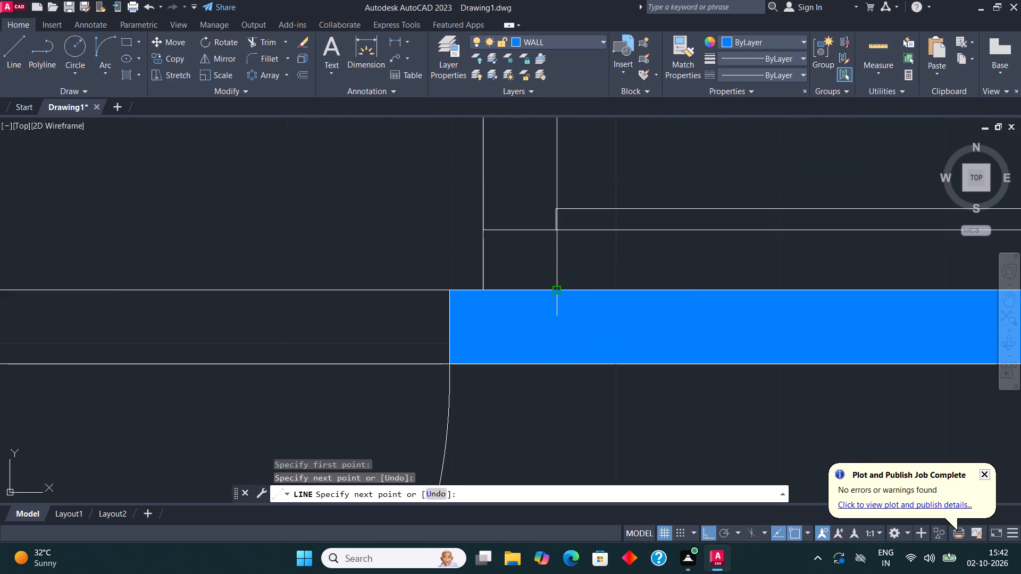
pyautogui.press('Escape')
# Solid-hatch the small wall piece below the lower toilet's door opening.
pyautogui.press('h')
pyautogui.press('Return')
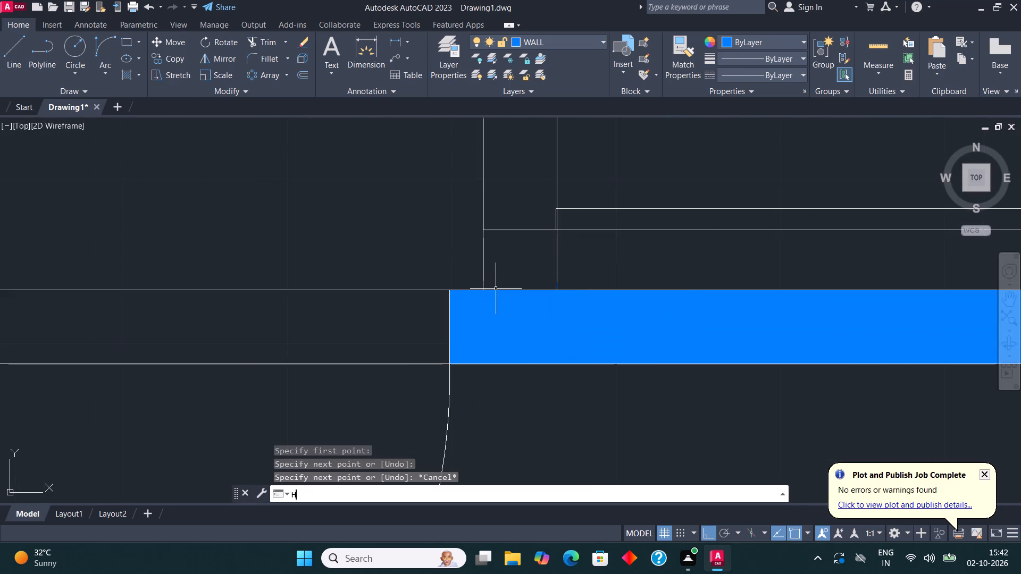
pyautogui.click(523, 256)
pyautogui.click(798, 39)
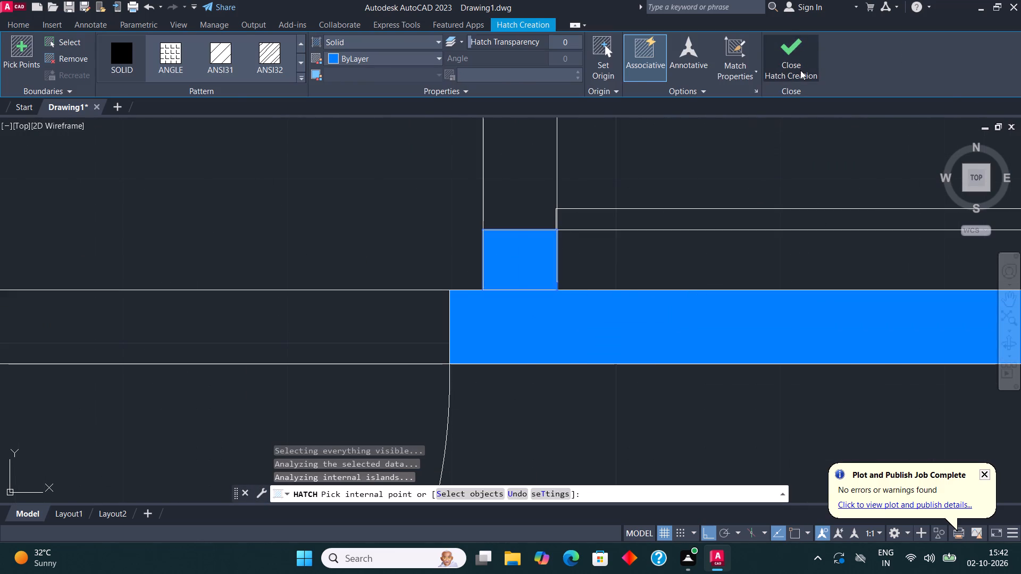
# Solid-hatch the small wall pieces between the first two upper bedroom doors and their adjacent columns.
pyautogui.scroll(-4, 629, 319)
pyautogui.scroll(-3, 468, 313)
pyautogui.moveTo(468, 313); pyautogui.dragTo(561, 328, button='middle')
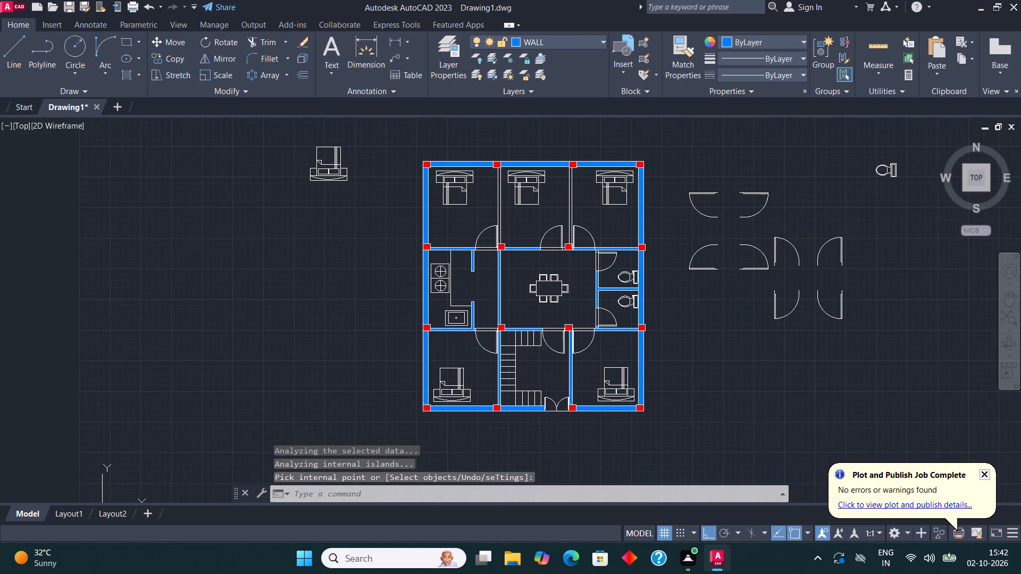
pyautogui.scroll(2, 416, 294)
pyautogui.moveTo(712, 283); pyautogui.dragTo(625, 348, button='middle')
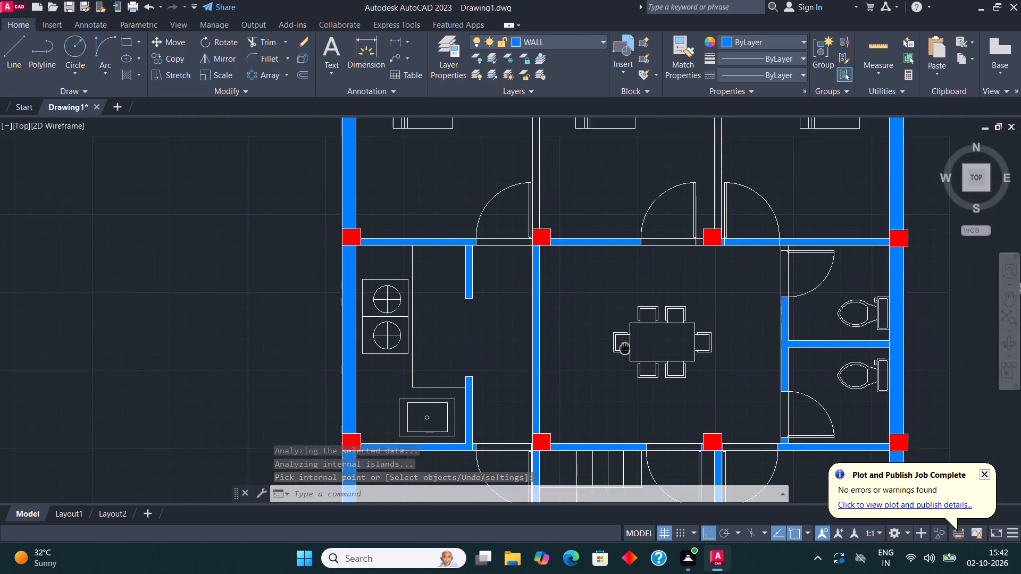
pyautogui.moveTo(625, 348); pyautogui.dragTo(597, 480, button='middle')
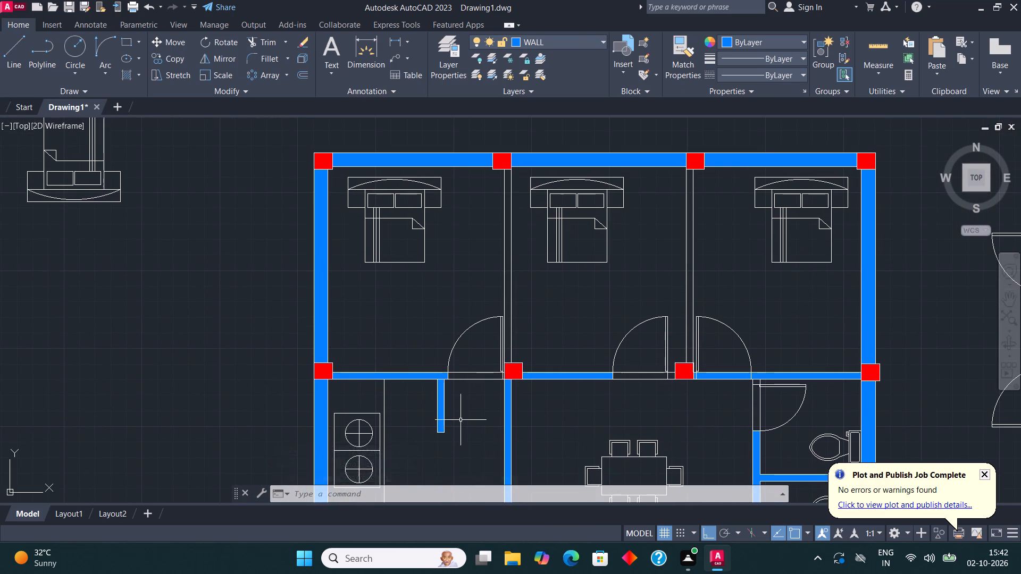
pyautogui.scroll(2, 459, 409)
pyautogui.moveTo(642, 319); pyautogui.dragTo(588, 333, button='middle')
pyautogui.scroll(1, 582, 352)
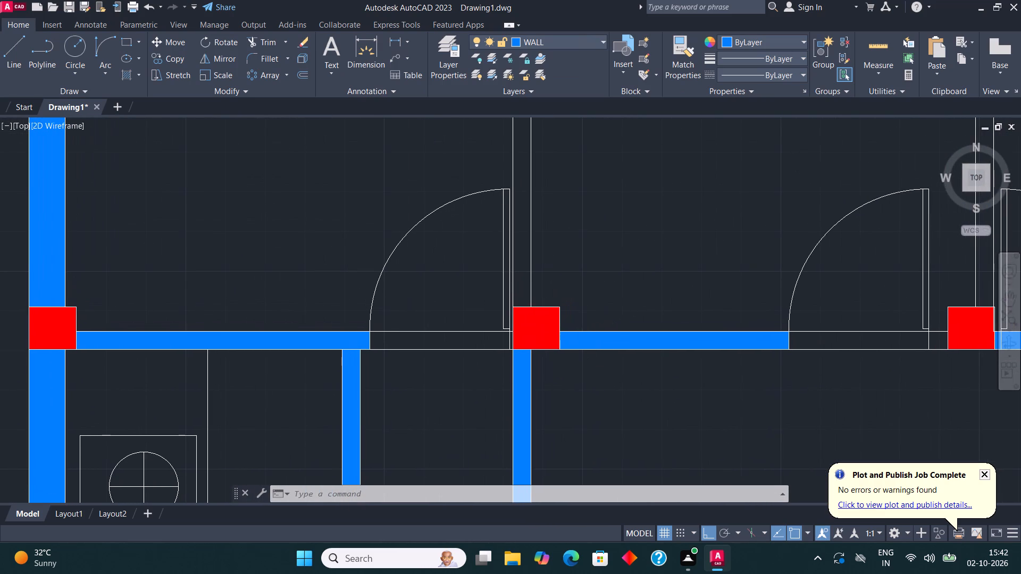
pyautogui.press('h')
pyautogui.press('Return')
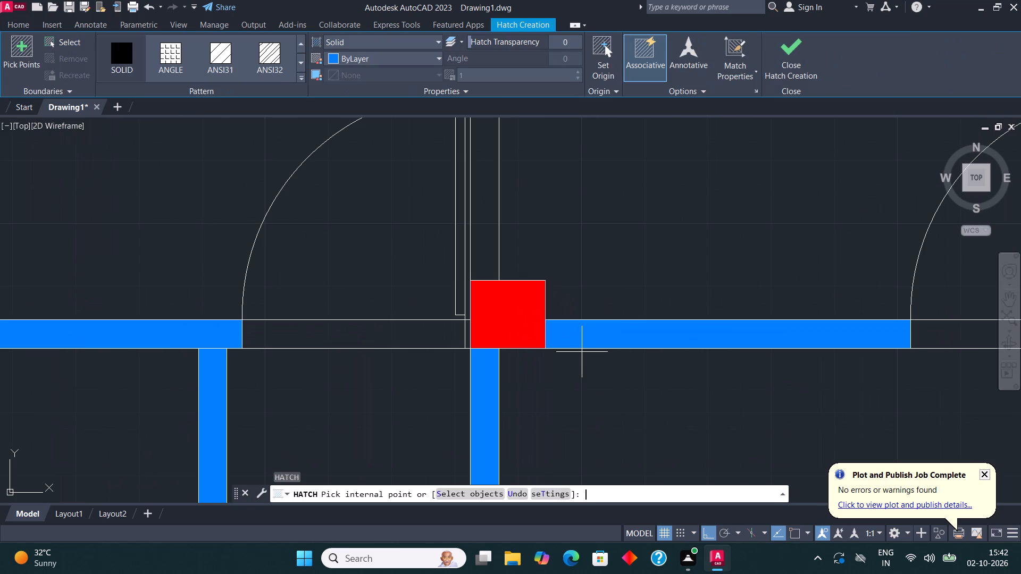
pyautogui.click(466, 331)
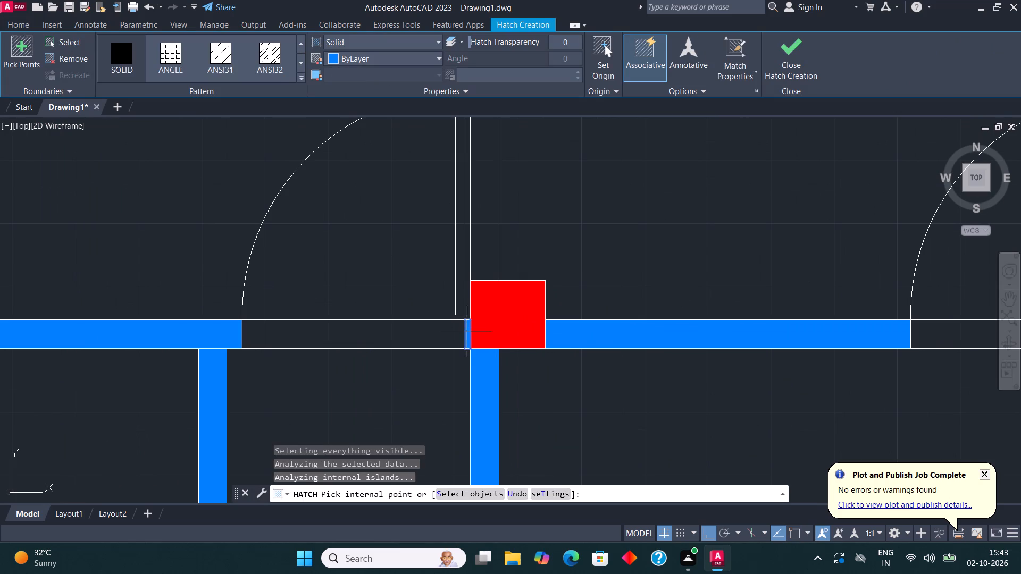
pyautogui.scroll(-2, 479, 353)
pyautogui.scroll(1, 746, 328)
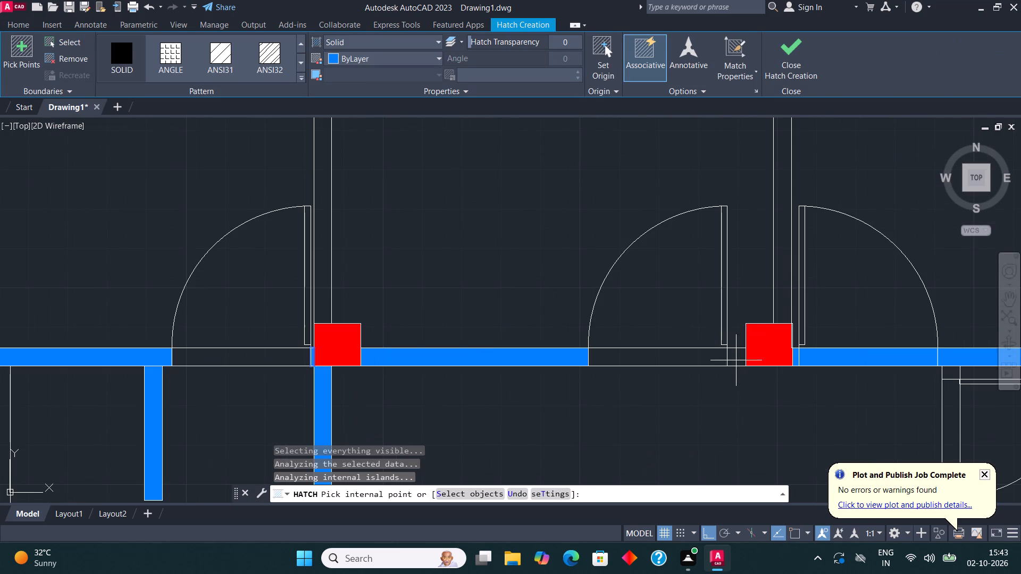
pyautogui.click(736, 353)
pyautogui.scroll(-3, 408, 299)
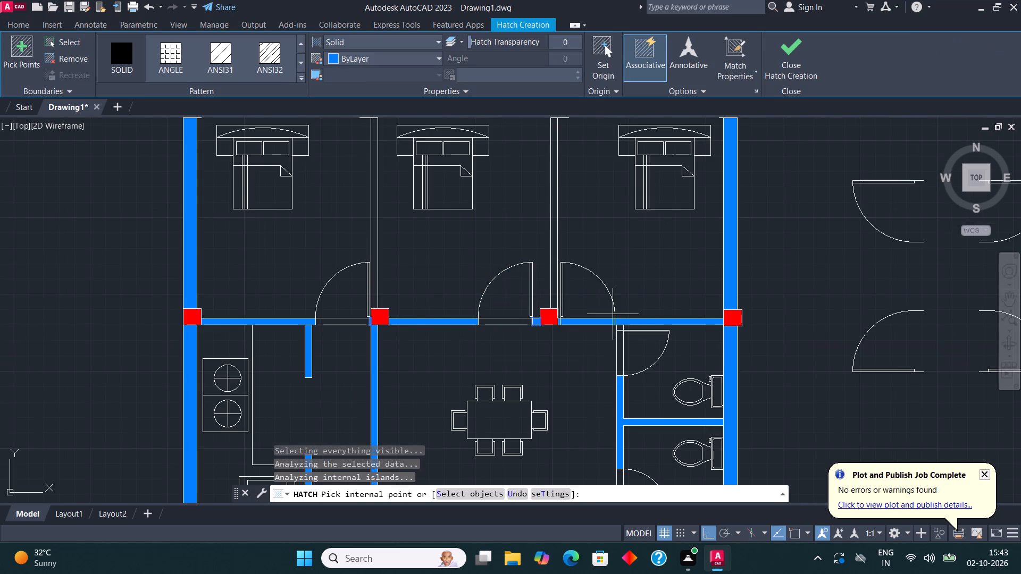
# Solid-hatch the small wall piece above the upper toilet's door opening and finish the hatch.
pyautogui.scroll(2, 605, 315)
pyautogui.scroll(-3, 676, 183)
pyautogui.scroll(3, 680, 239)
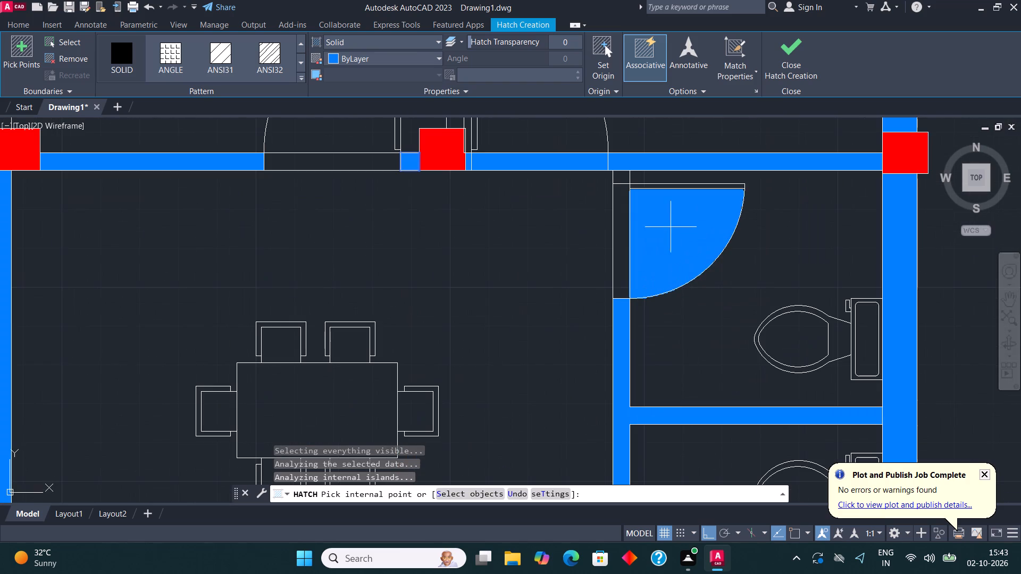
pyautogui.click(622, 178)
pyautogui.scroll(-2, 622, 178)
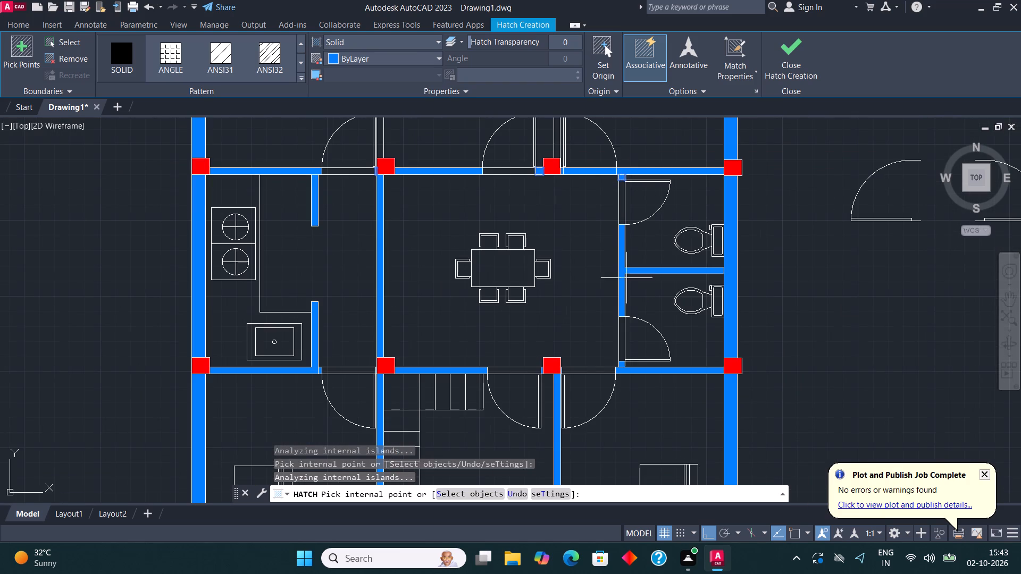
pyautogui.scroll(3, 558, 381)
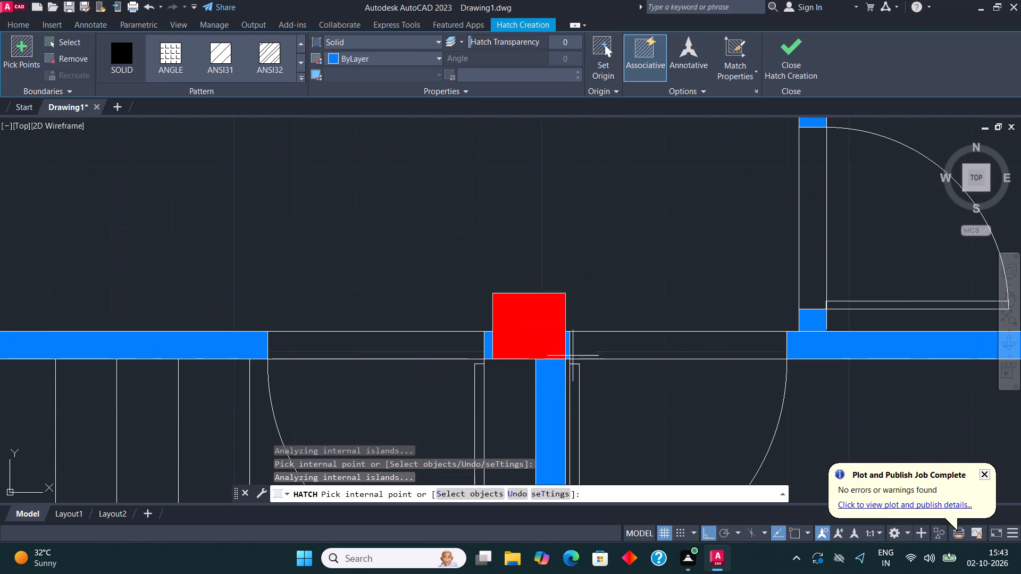
pyautogui.scroll(-3, 768, 313)
pyautogui.scroll(2, 516, 350)
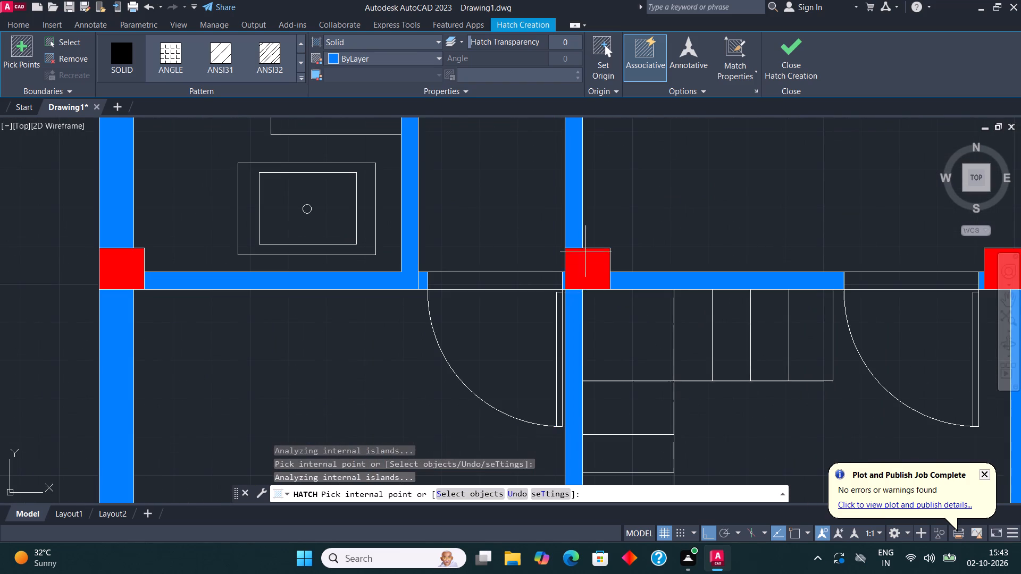
pyautogui.scroll(-4, 585, 252)
pyautogui.scroll(3, 589, 330)
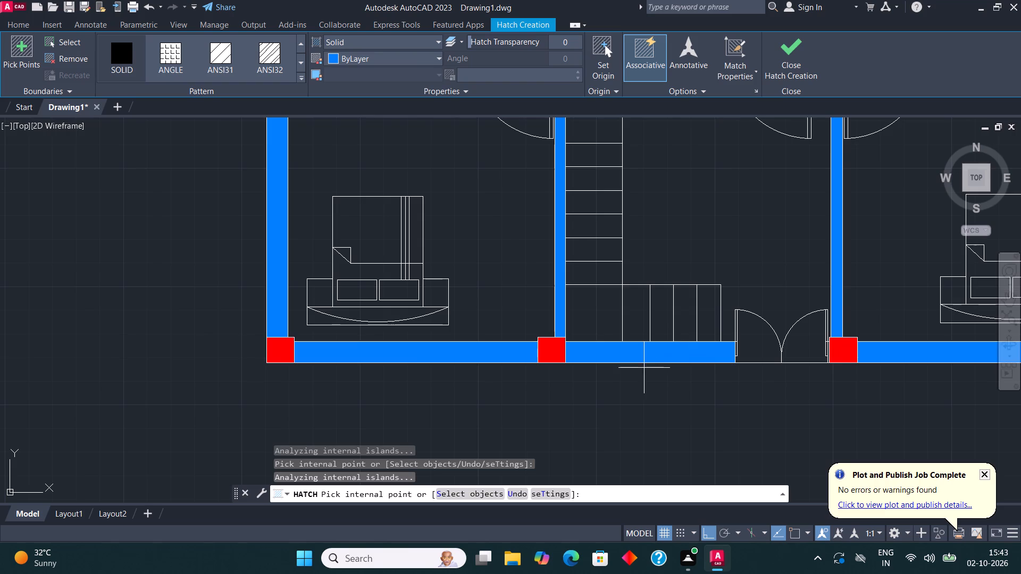
pyautogui.scroll(-1, 590, 368)
pyautogui.click(792, 38)
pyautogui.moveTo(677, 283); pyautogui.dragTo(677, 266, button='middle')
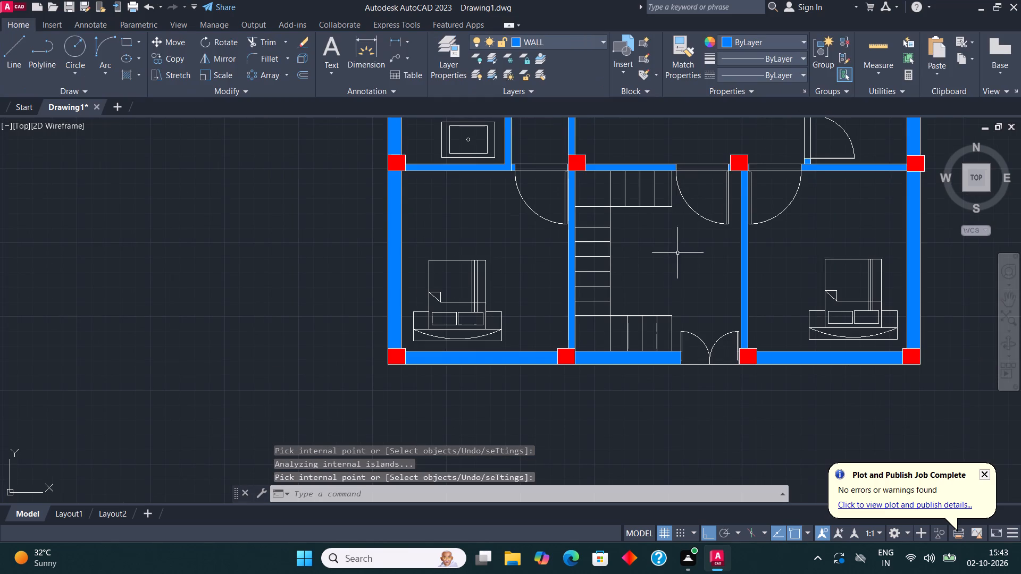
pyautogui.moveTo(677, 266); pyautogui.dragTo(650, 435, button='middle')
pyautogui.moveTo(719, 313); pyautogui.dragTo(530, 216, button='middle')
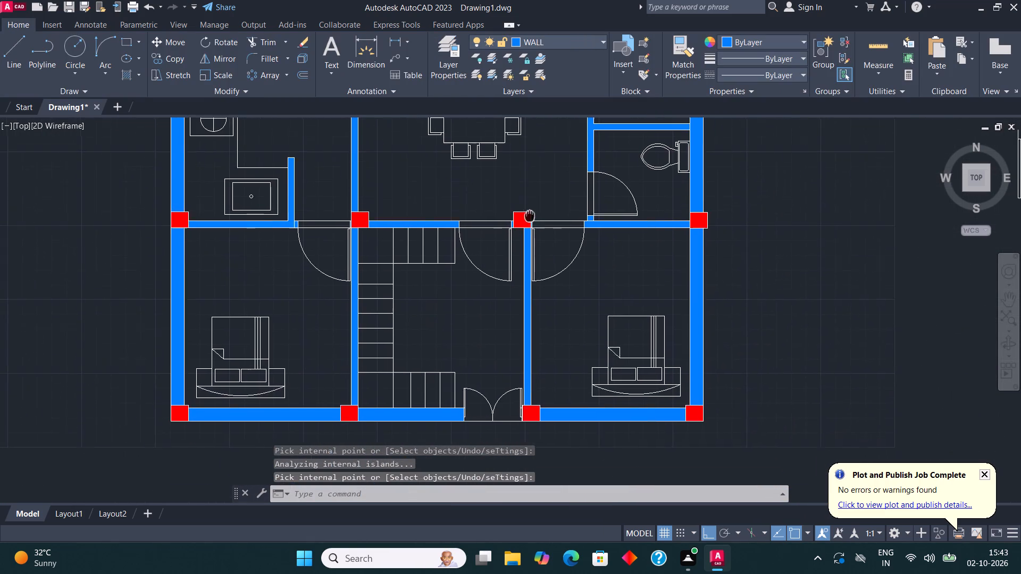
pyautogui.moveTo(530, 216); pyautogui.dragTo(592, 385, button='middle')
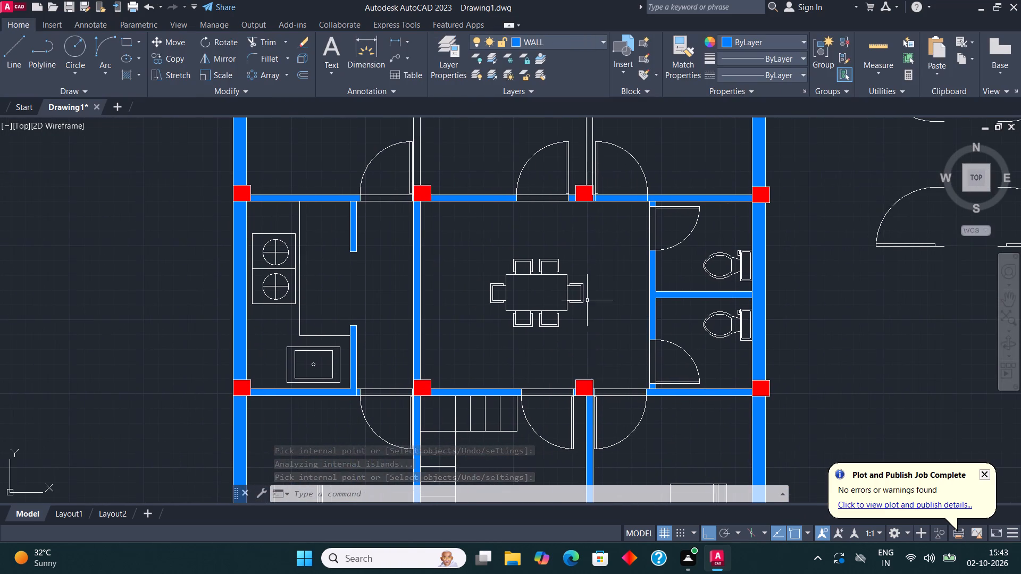
# Trim the wall hatch and both wall lines out of the third upper bedroom's door opening beside the column.
pyautogui.scroll(-1, 586, 309)
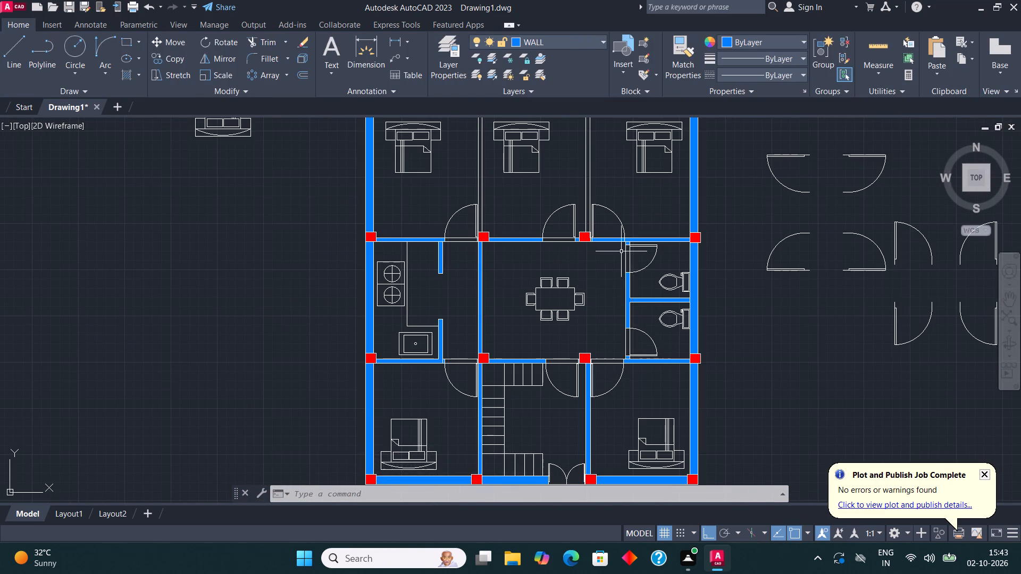
pyautogui.moveTo(660, 286); pyautogui.dragTo(668, 359, button='middle')
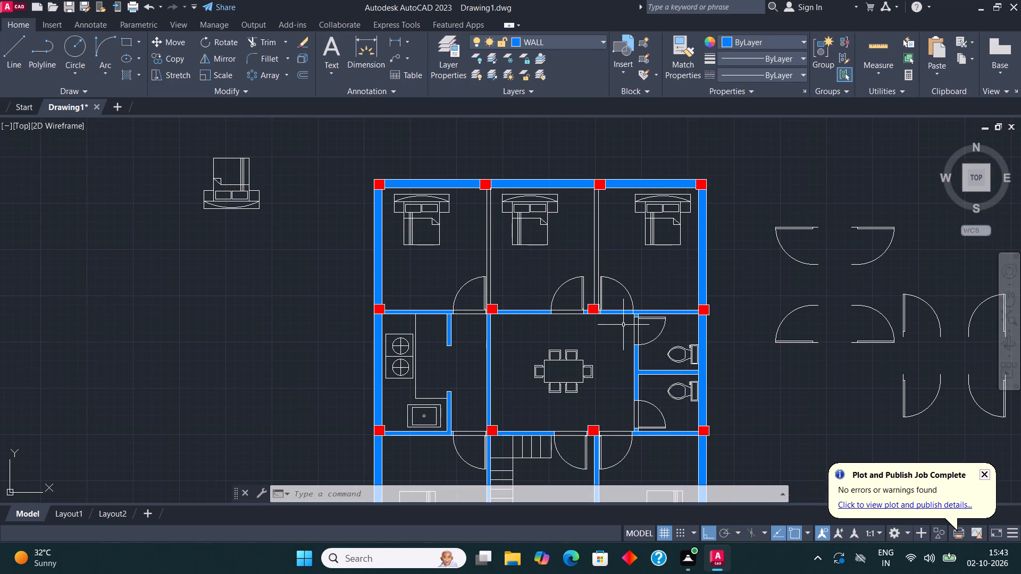
pyautogui.scroll(4, 627, 315)
pyautogui.click(257, 35)
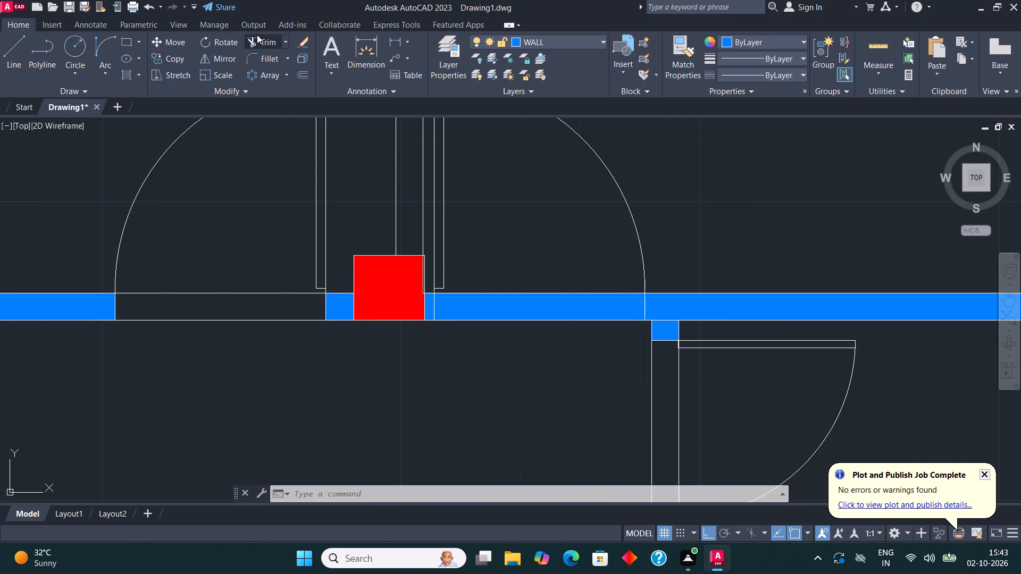
pyautogui.click(499, 309)
pyautogui.moveTo(497, 277); pyautogui.dragTo(498, 289)
pyautogui.click(479, 421)
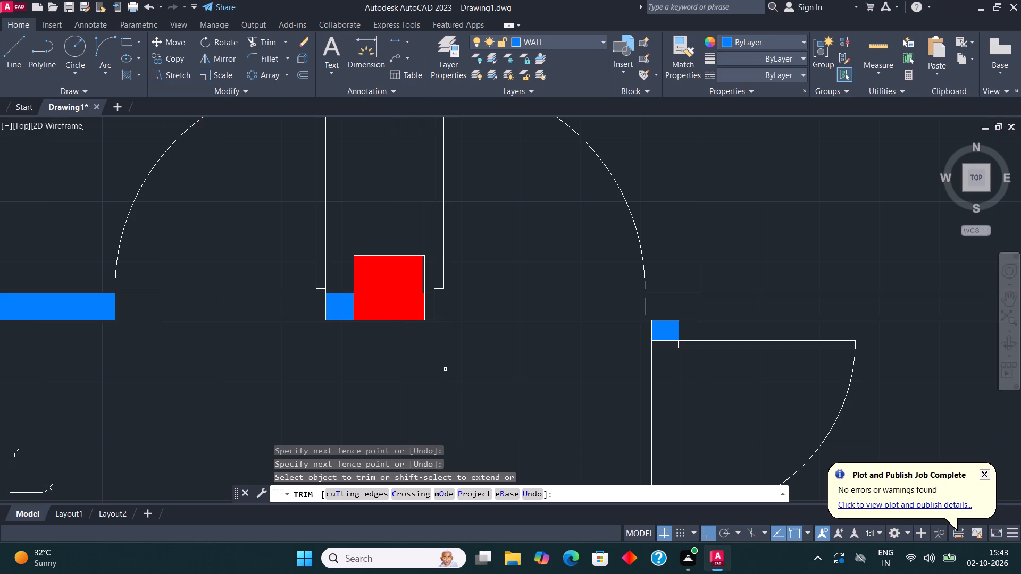
pyautogui.click(441, 318)
pyautogui.scroll(-1, 472, 344)
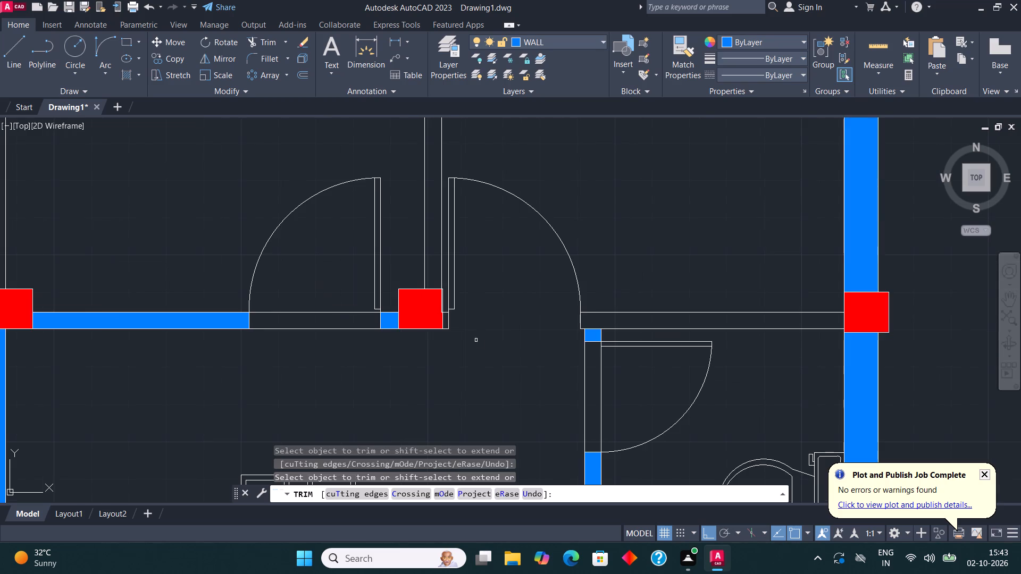
pyautogui.moveTo(476, 340); pyautogui.dragTo(366, 352, button='middle')
pyautogui.press('Escape')
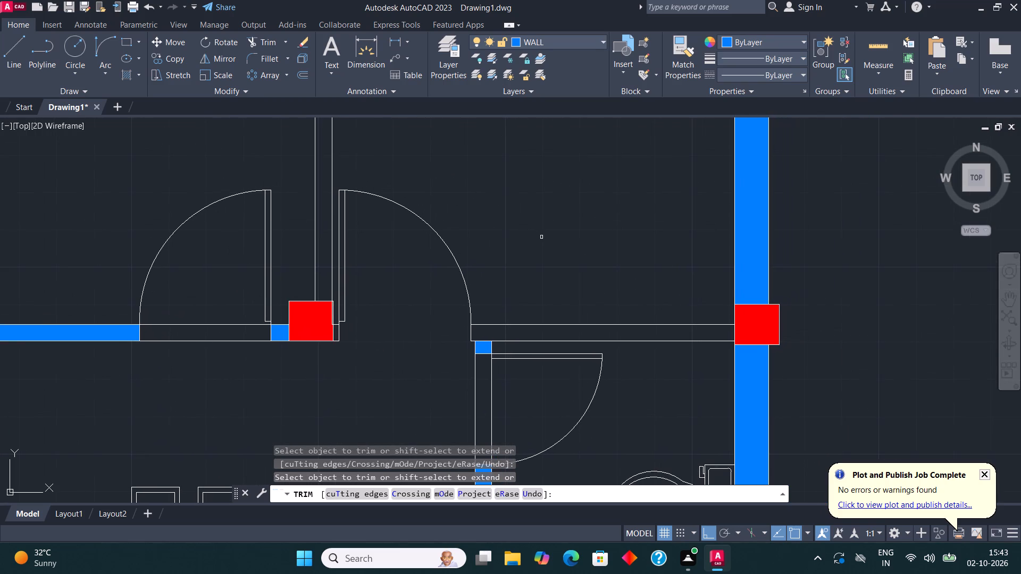
# Solid-hatch the horizontal wall above the upper toilet, between the third bedroom's door opening and the outer column.
pyautogui.press('h')
pyautogui.press('Return')
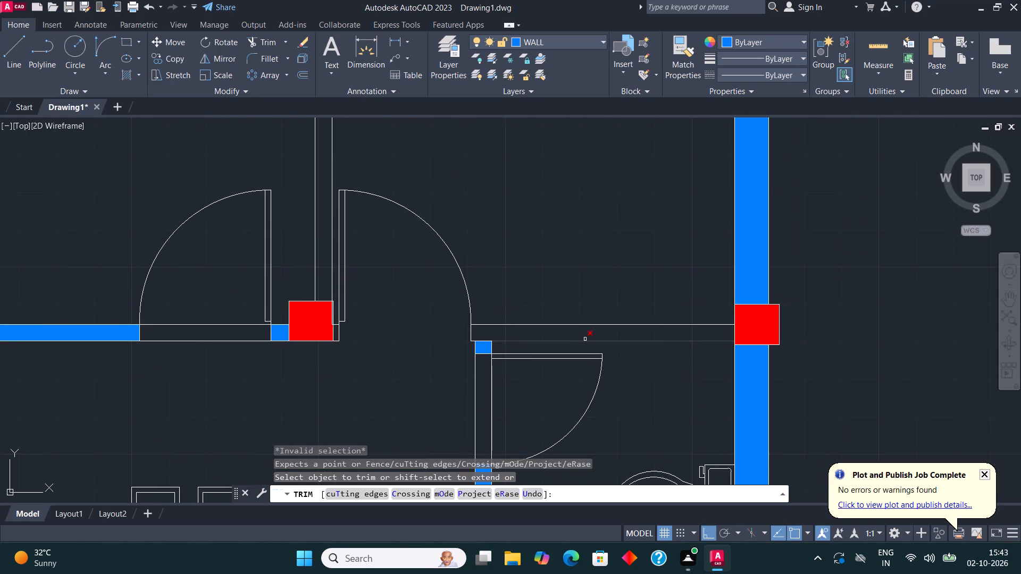
pyautogui.press('Escape')
pyautogui.press('h')
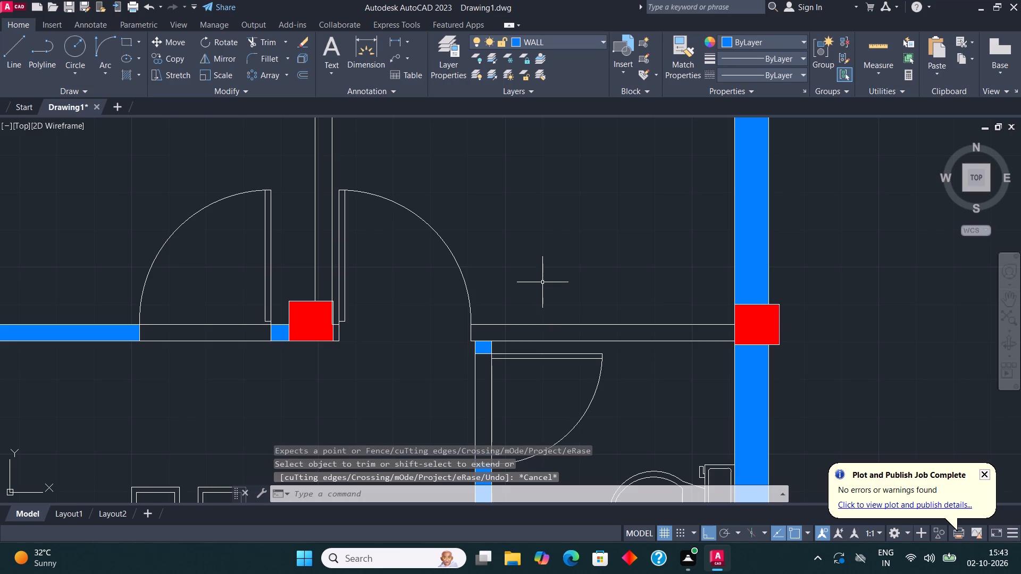
pyautogui.press('Return')
pyautogui.click(599, 336)
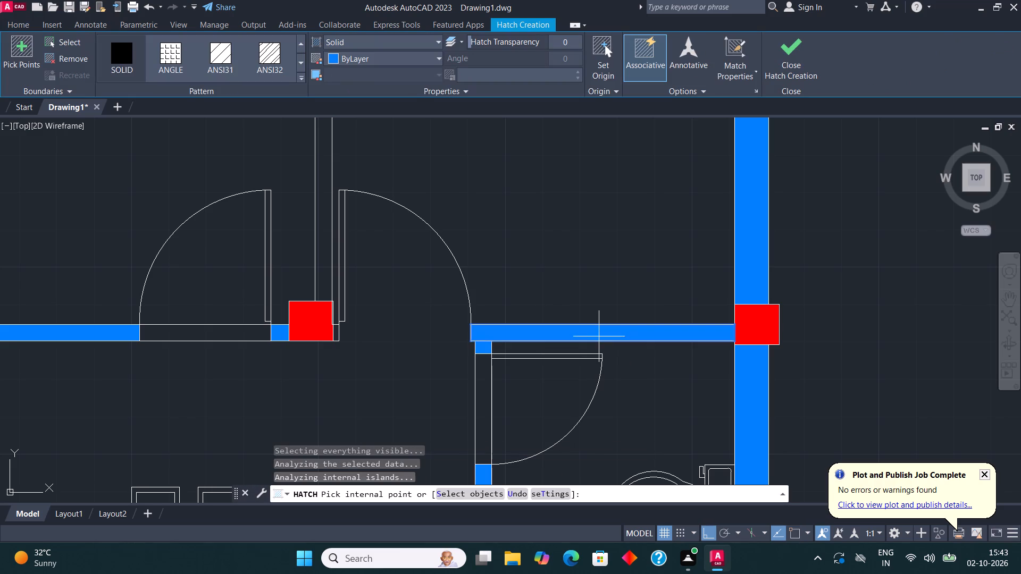
pyautogui.click(781, 53)
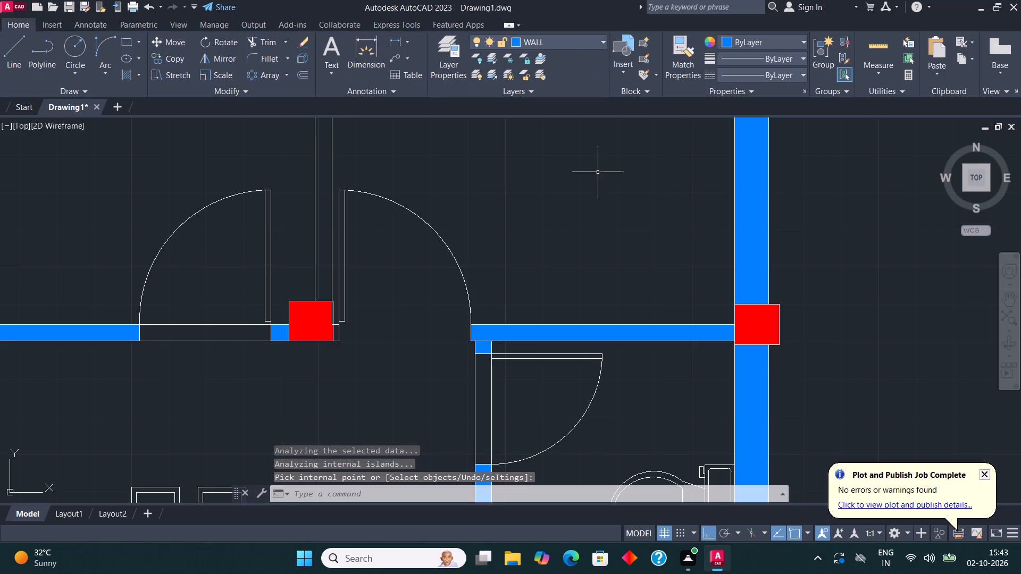
# Examine the hatched walls and door openings across the plan, from the upper bedrooms down to the entrance wall.
pyautogui.moveTo(622, 171); pyautogui.dragTo(736, 196, button='middle')
pyautogui.scroll(-1, 549, 206)
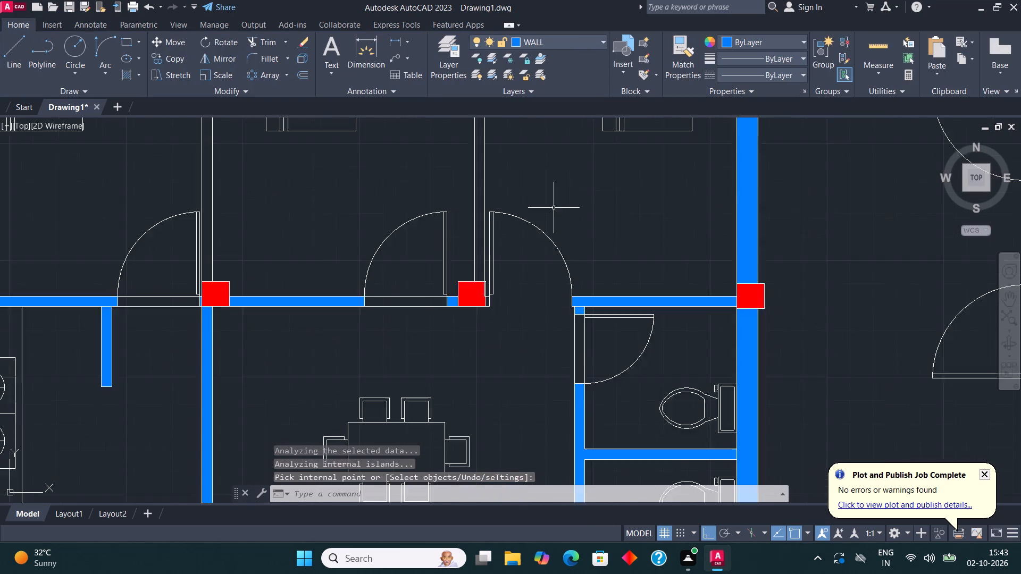
pyautogui.scroll(-1, 554, 208)
pyautogui.moveTo(340, 256); pyautogui.dragTo(403, 256, button='middle')
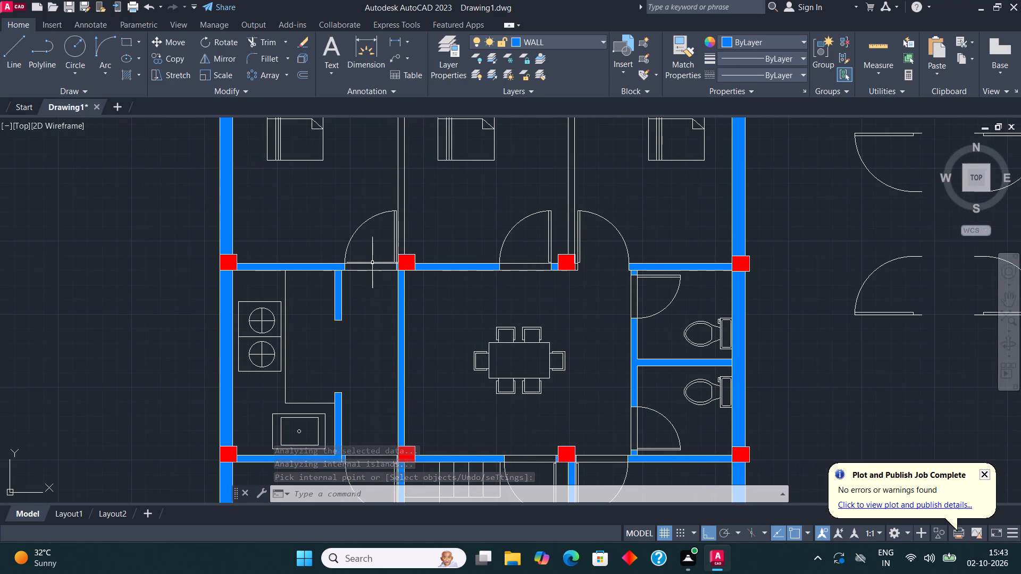
pyautogui.scroll(3, 372, 263)
pyautogui.scroll(-3, 374, 267)
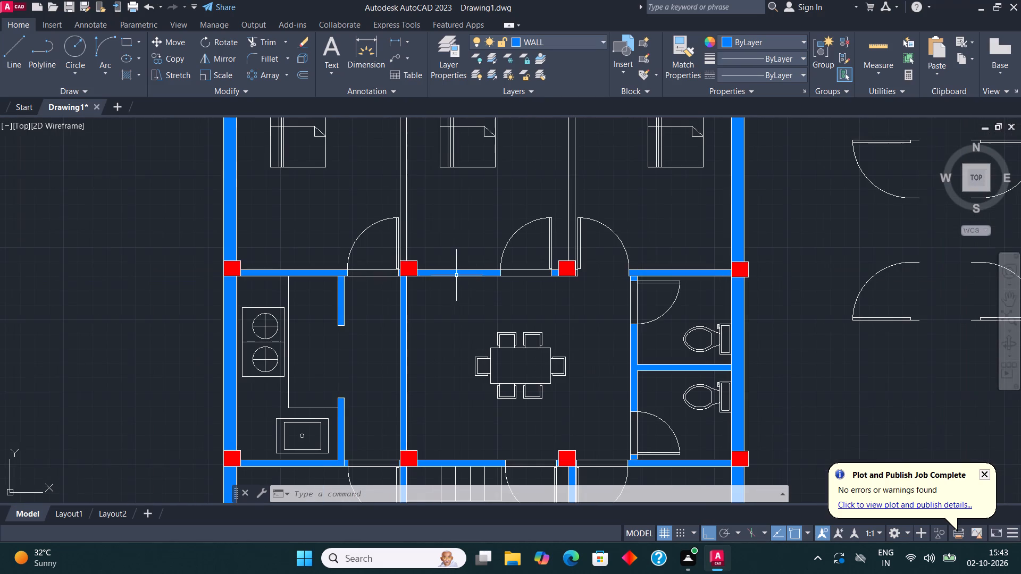
pyautogui.moveTo(464, 276); pyautogui.dragTo(458, 352, button='middle')
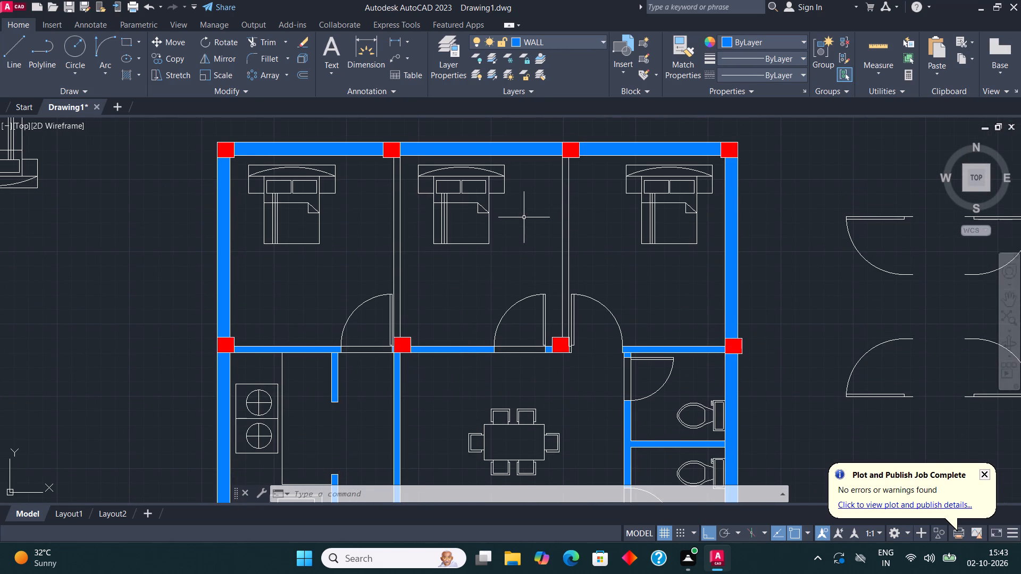
pyautogui.scroll(-2, 524, 218)
pyautogui.scroll(3, 524, 324)
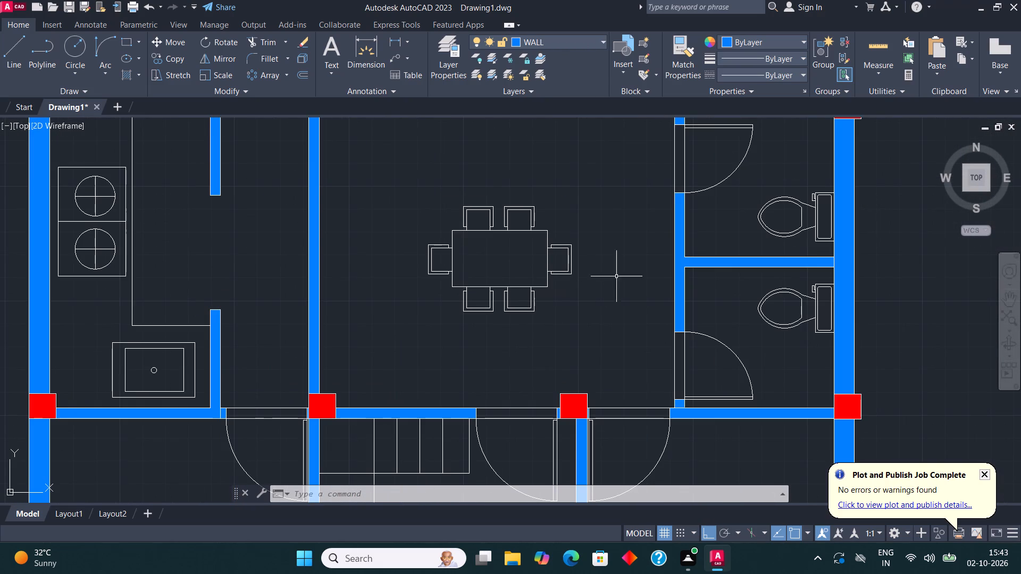
pyautogui.scroll(-2, 618, 260)
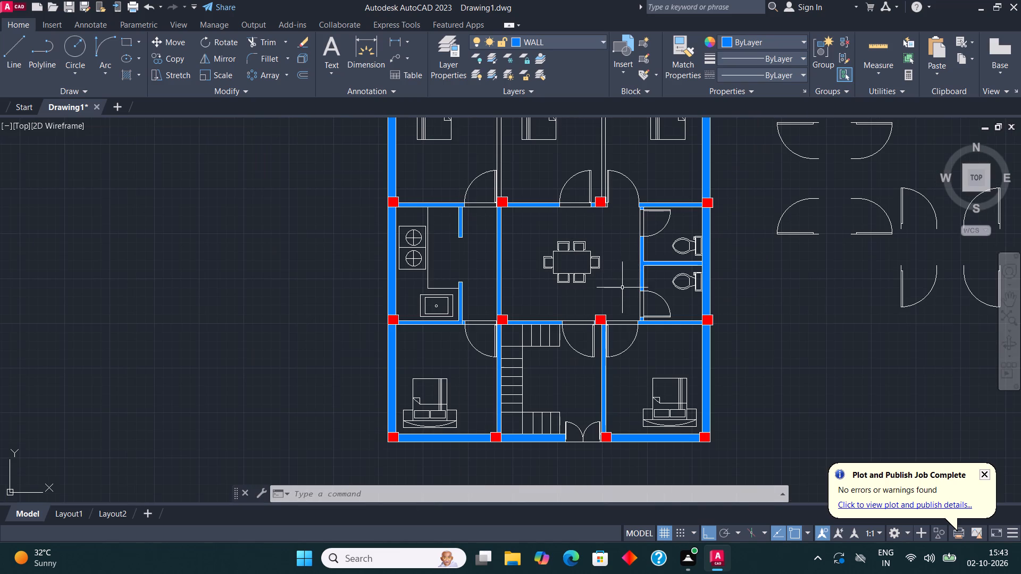
pyautogui.scroll(3, 538, 440)
pyautogui.scroll(-2, 456, 319)
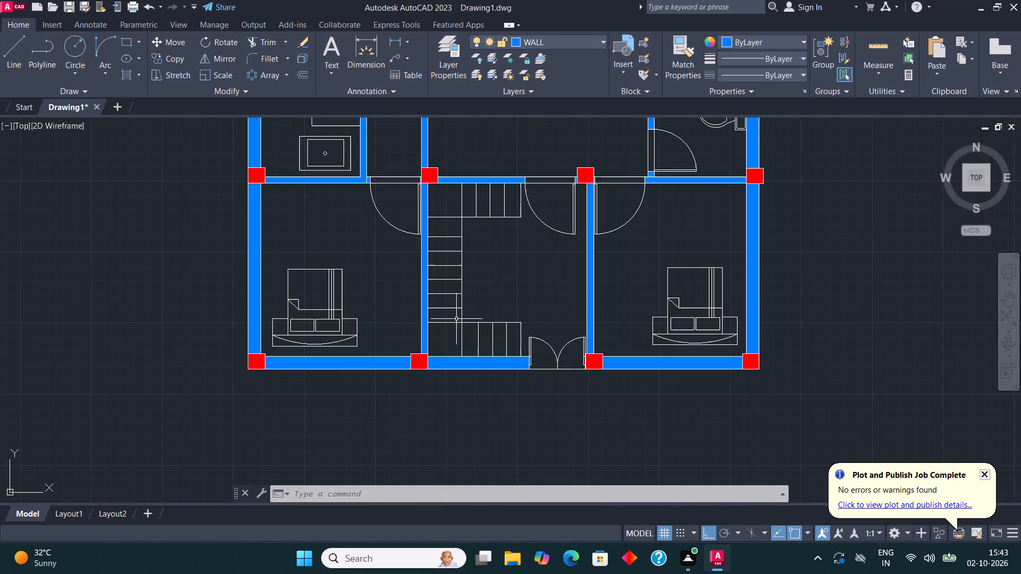
pyautogui.moveTo(675, 361); pyautogui.dragTo(641, 361, button='middle')
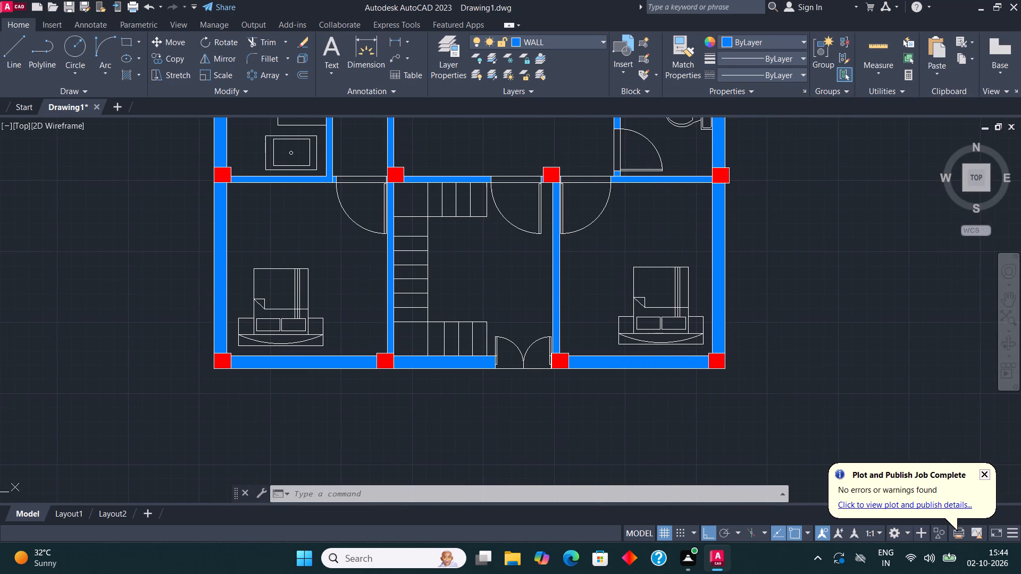
# On layer 0, draw a three-sided rectangular outline about 1' deep outside the double entrance door, from the left jamb to the column.
pyautogui.scroll(3, 491, 391)
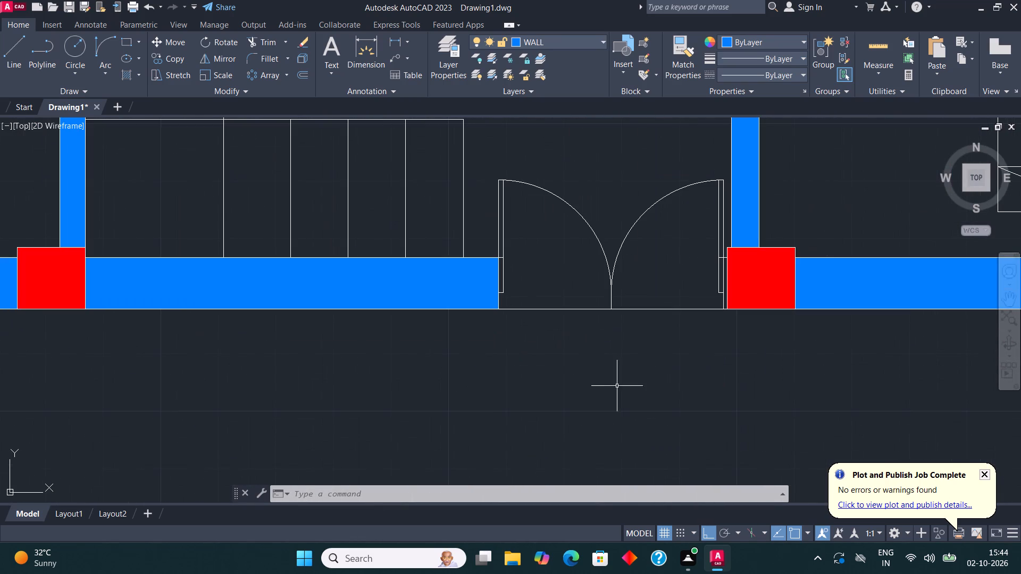
pyautogui.moveTo(718, 383); pyautogui.dragTo(646, 376, button='middle')
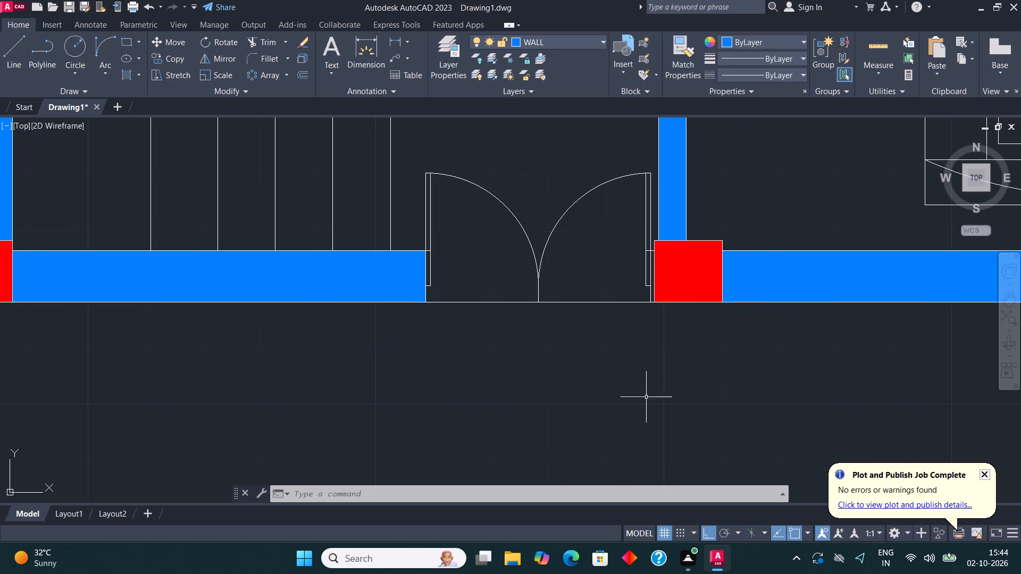
pyautogui.click(547, 41)
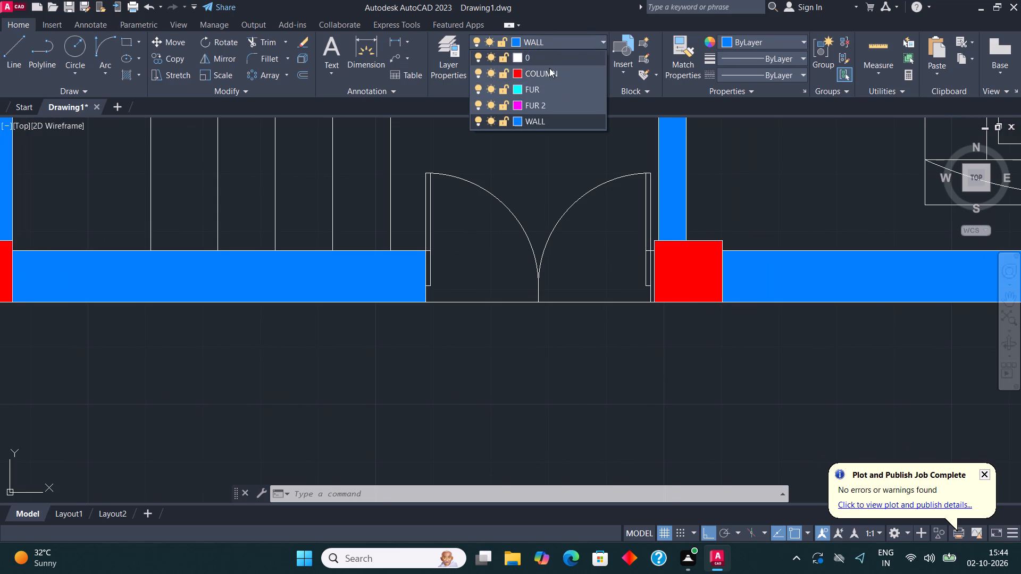
pyautogui.click(544, 62)
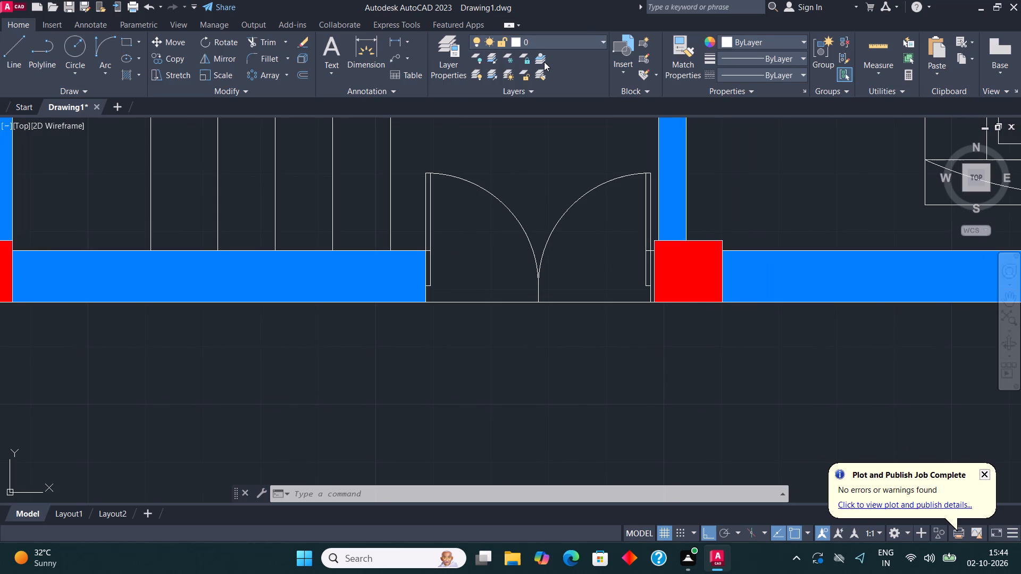
pyautogui.click(19, 40)
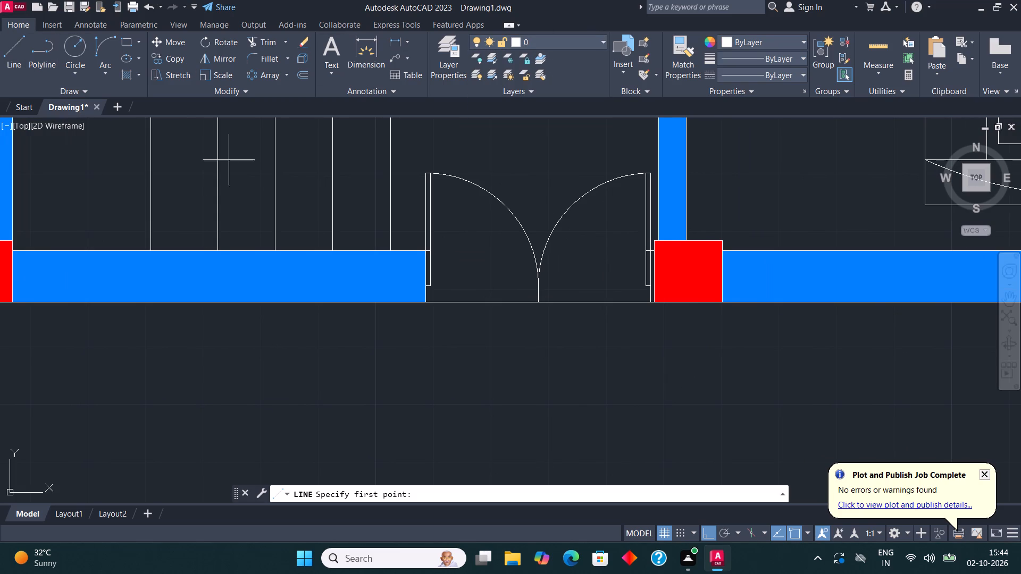
pyautogui.click(423, 302)
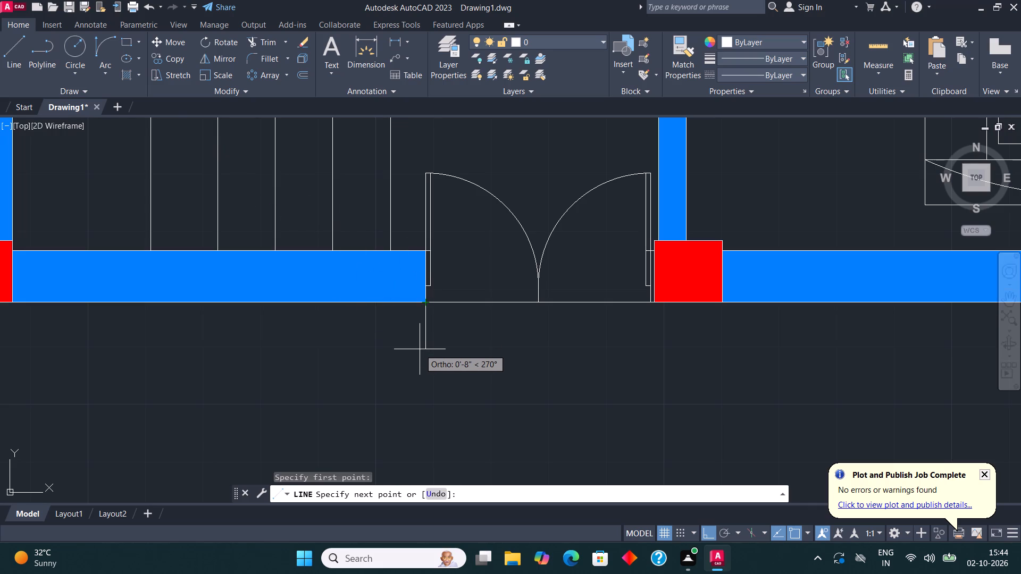
pyautogui.click(430, 374)
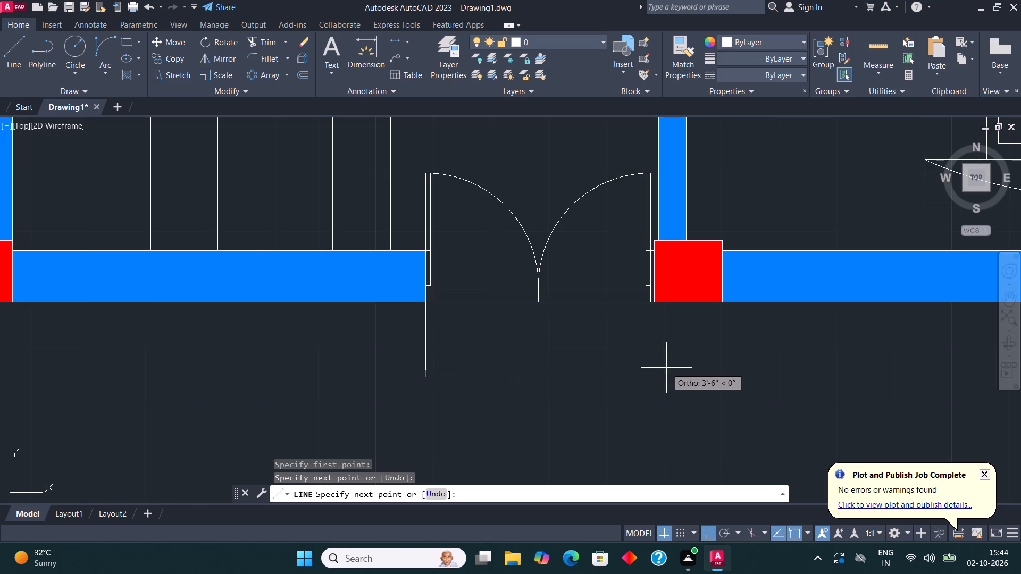
pyautogui.click(655, 345)
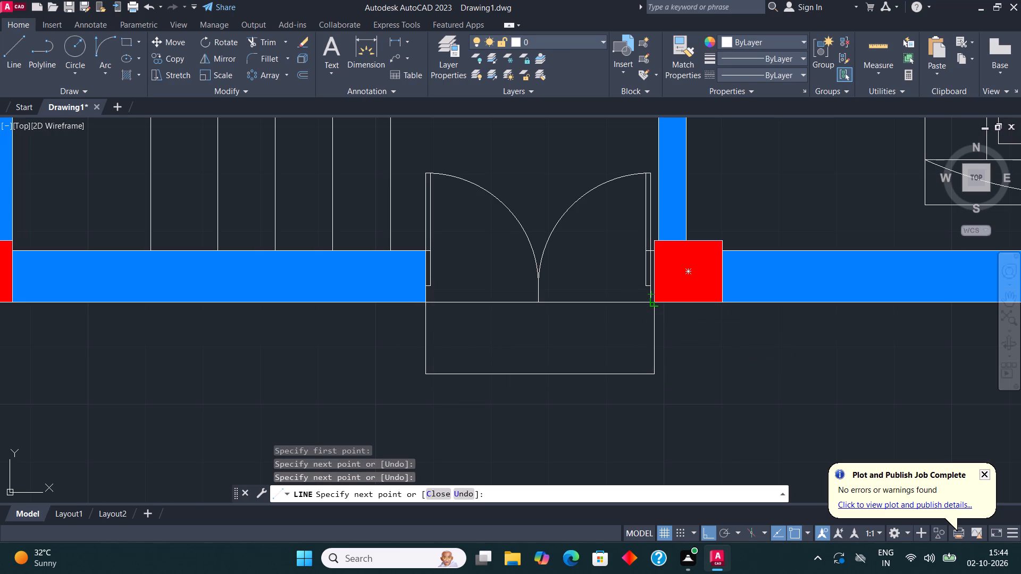
pyautogui.click(657, 299)
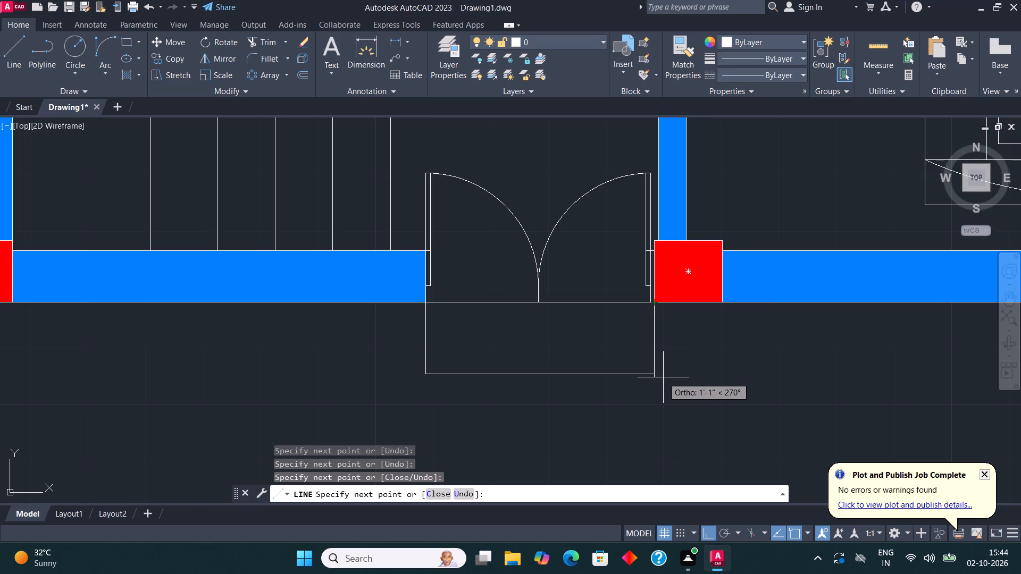
# Draw a horizontal line across the entrance outline, joining the midpoints of its two sides to divide it into two steps.
pyautogui.click(12, 53)
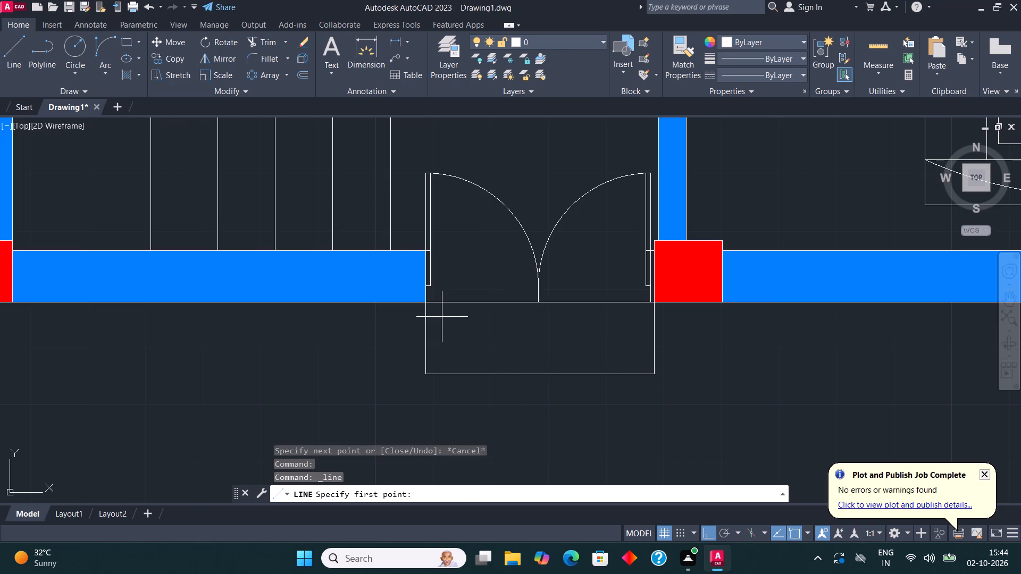
pyautogui.click(422, 337)
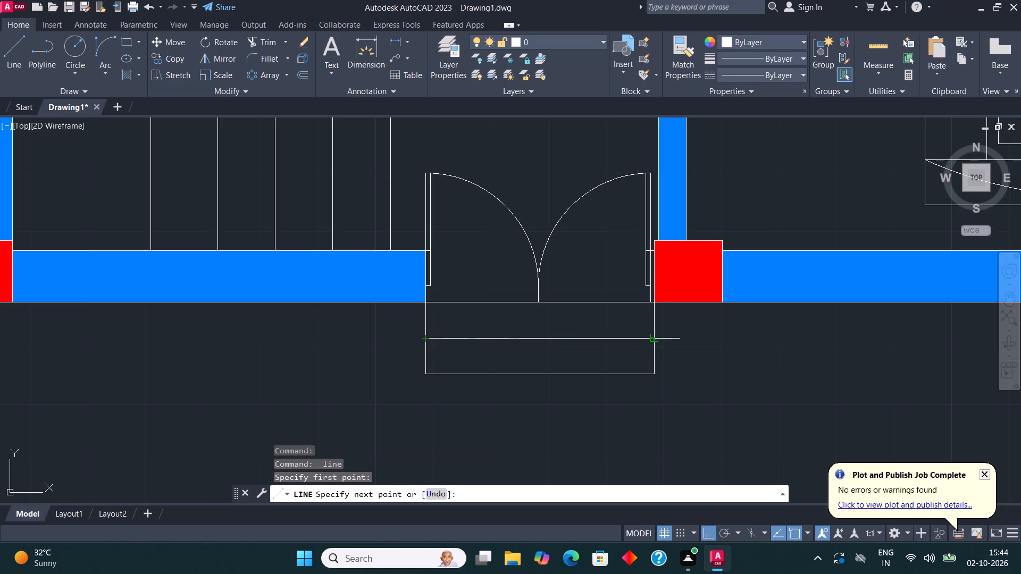
pyautogui.click(653, 340)
pyautogui.press('Escape')
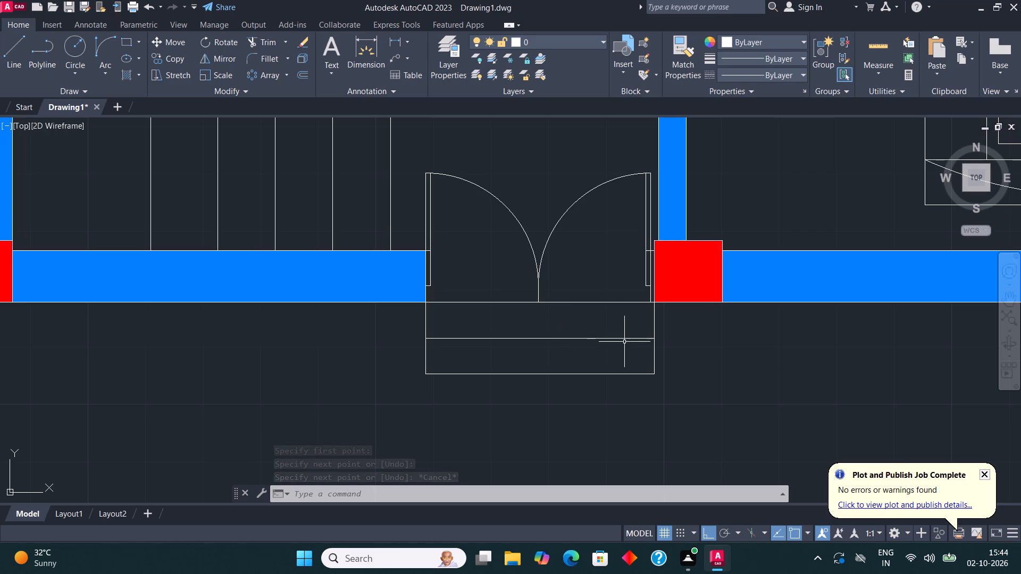
# Examine the plan from the new entrance steps up through the kitchen and dining area to the upper-left bedroom.
pyautogui.scroll(-3, 498, 292)
pyautogui.moveTo(572, 342); pyautogui.dragTo(578, 433, button='middle')
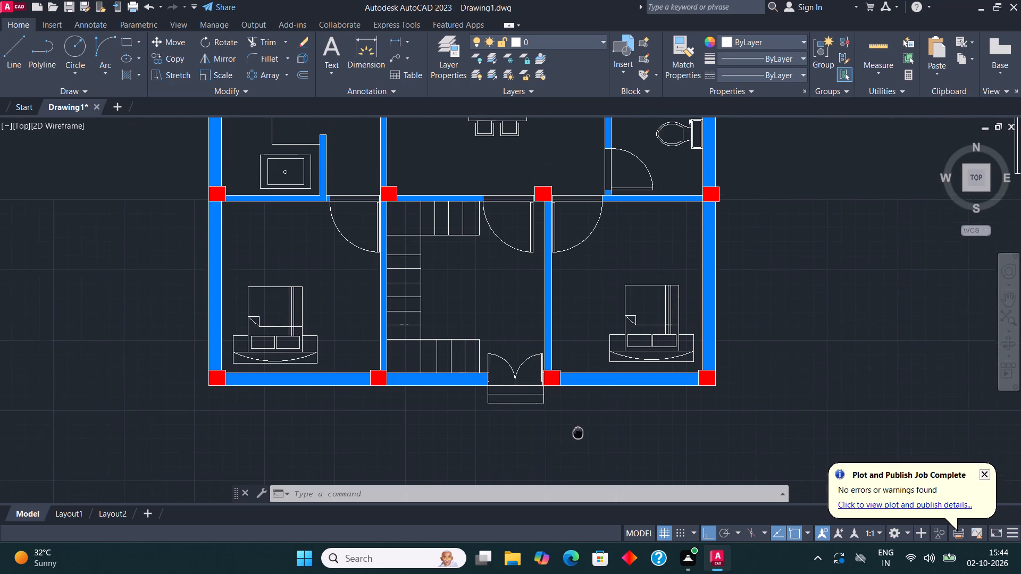
pyautogui.moveTo(578, 433); pyautogui.dragTo(582, 442, button='middle')
pyautogui.moveTo(504, 326); pyautogui.dragTo(540, 351, button='middle')
pyautogui.scroll(1, 540, 351)
pyautogui.moveTo(556, 305); pyautogui.dragTo(746, 497, button='middle')
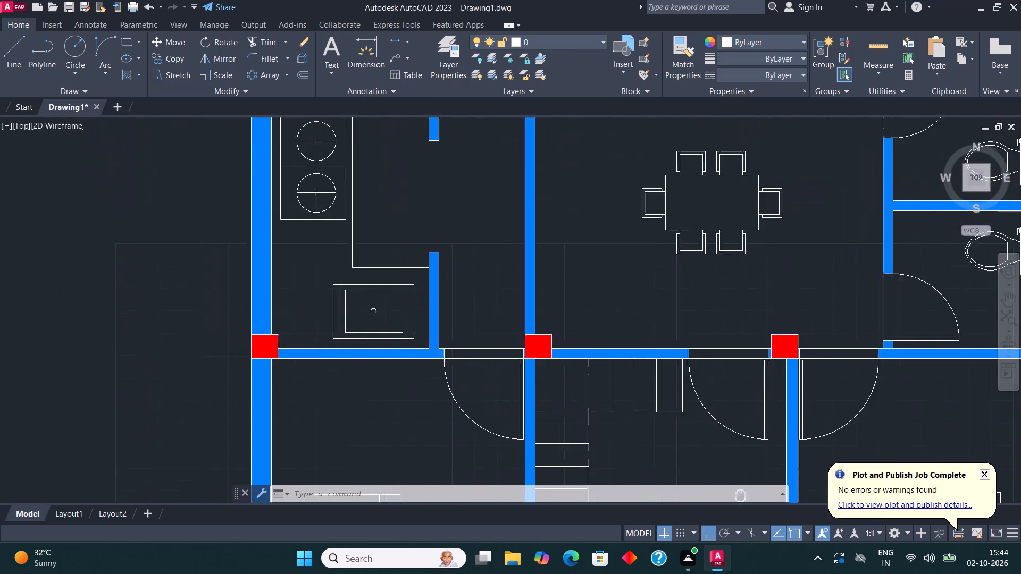
pyautogui.moveTo(746, 497); pyautogui.dragTo(767, 500, button='middle')
pyautogui.moveTo(345, 292); pyautogui.dragTo(365, 399, button='middle')
pyautogui.moveTo(412, 213); pyautogui.dragTo(439, 433, button='middle')
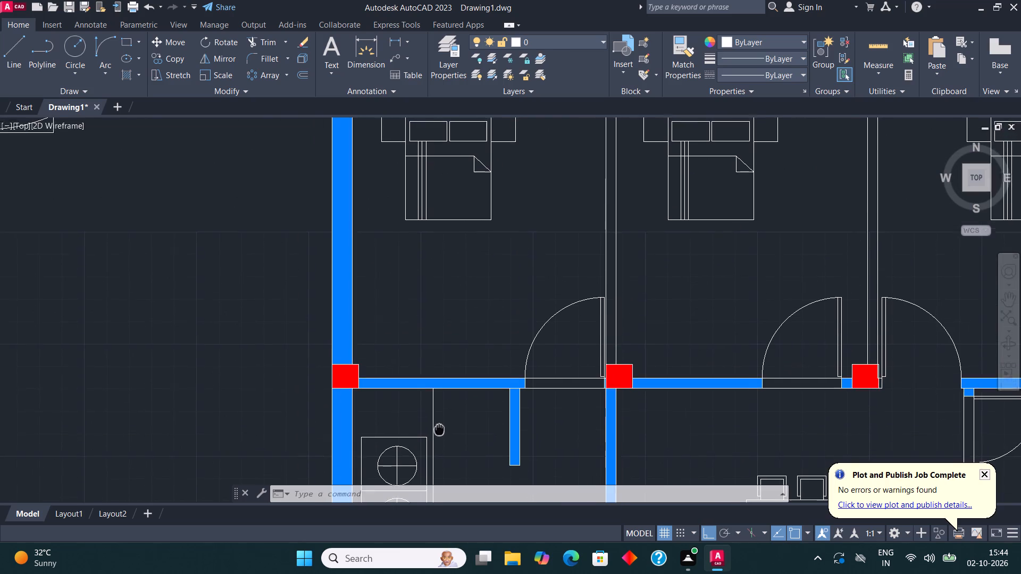
pyautogui.moveTo(439, 433); pyautogui.dragTo(444, 446, button='middle')
pyautogui.moveTo(506, 280); pyautogui.dragTo(508, 332, button='middle')
pyautogui.scroll(1, 512, 335)
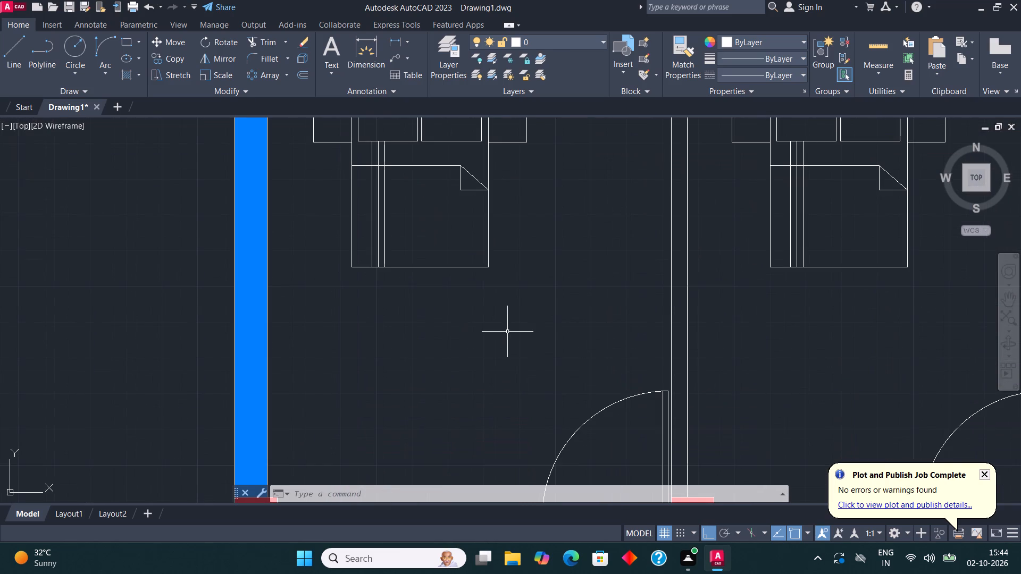
pyautogui.moveTo(469, 286); pyautogui.dragTo(541, 398, button='middle')
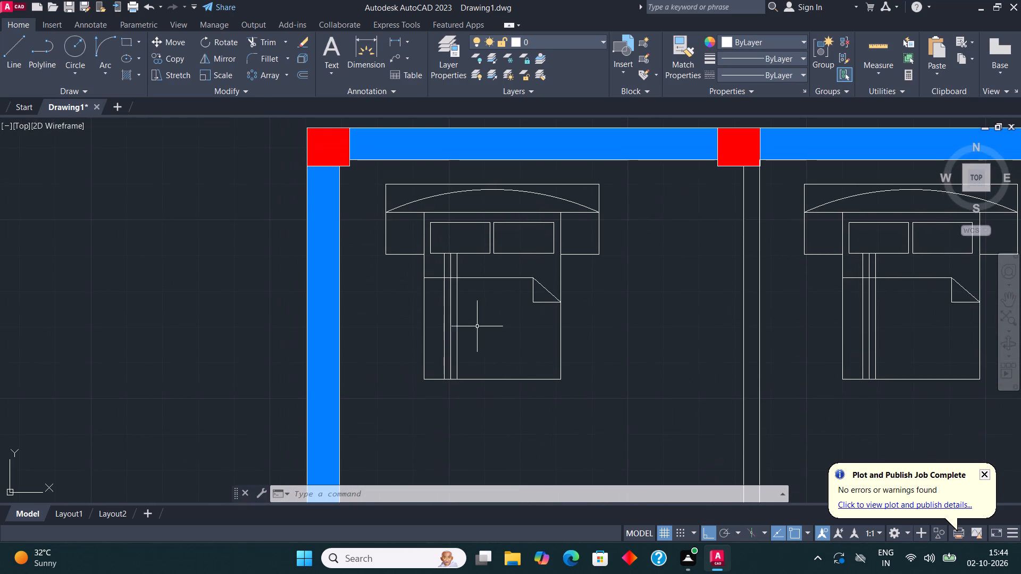
# Move the pillow rectangles of the beds in all five bedrooms to layer FUR 2.
pyautogui.scroll(2, 473, 268)
pyautogui.click(525, 204)
pyautogui.click(500, 196)
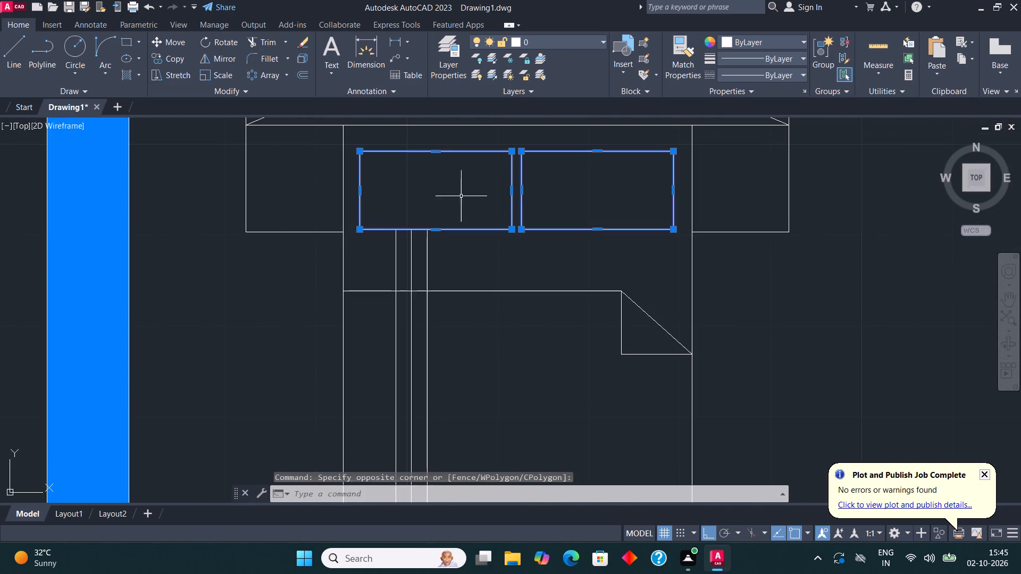
pyautogui.scroll(-5, 442, 200)
pyautogui.scroll(4, 598, 200)
pyautogui.click(269, 205)
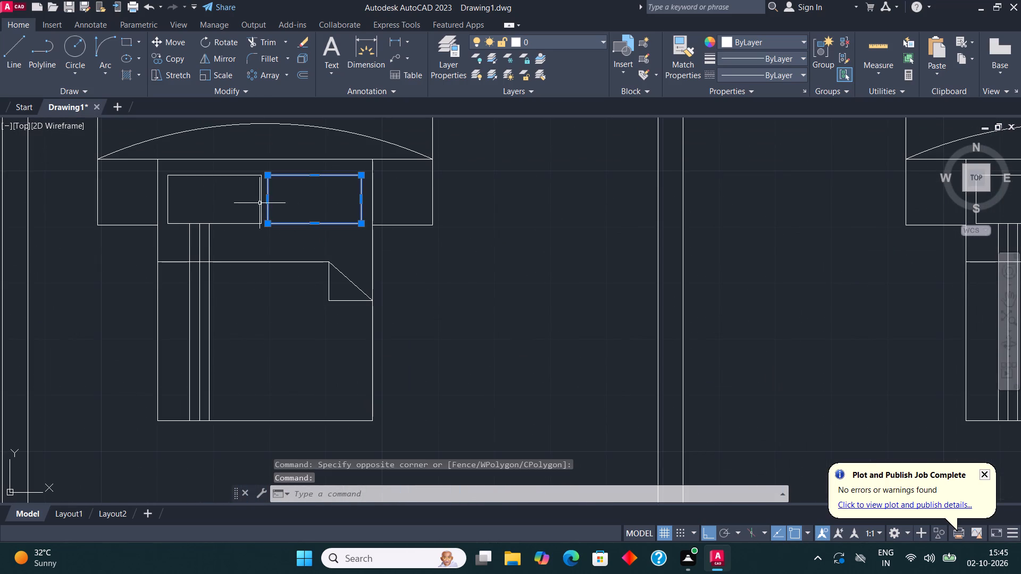
pyautogui.click(260, 194)
pyautogui.scroll(-2, 257, 224)
pyautogui.scroll(3, 635, 209)
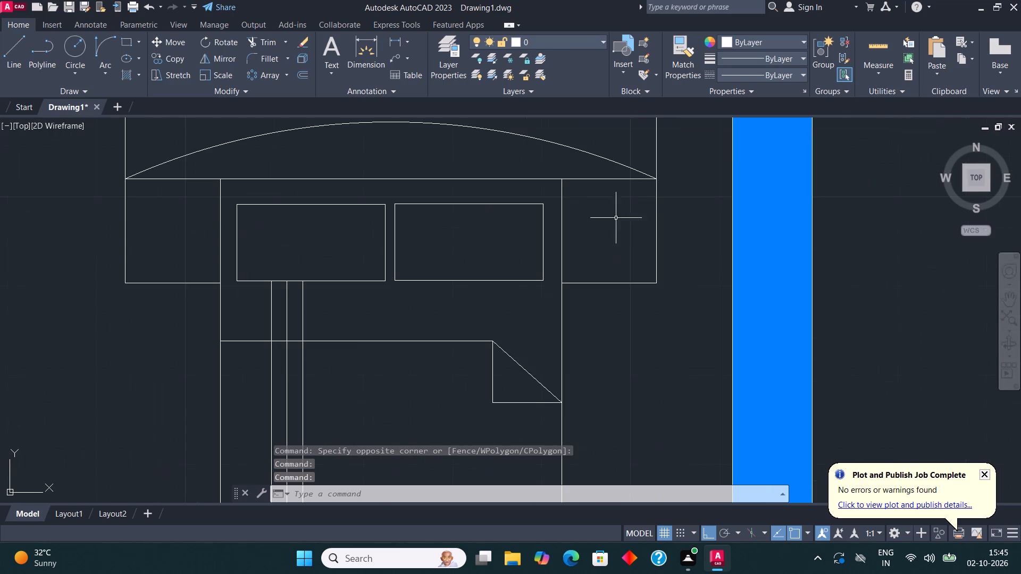
pyautogui.click(444, 242)
pyautogui.click(328, 237)
pyautogui.scroll(-6, 534, 175)
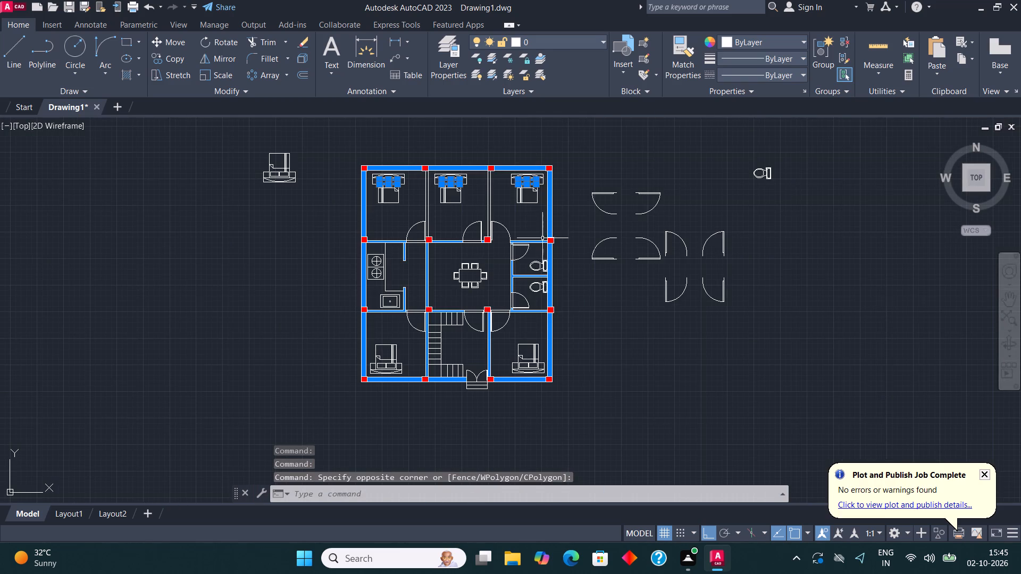
pyautogui.scroll(4, 532, 379)
pyautogui.click(501, 298)
pyautogui.click(472, 297)
pyautogui.scroll(-4, 615, 260)
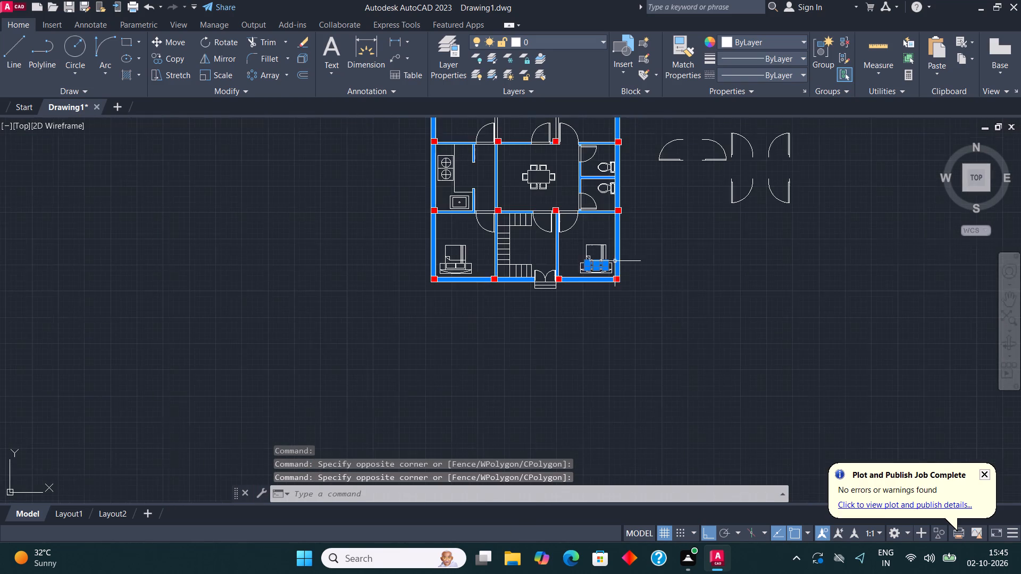
pyautogui.scroll(4, 466, 268)
pyautogui.click(400, 260)
pyautogui.click(369, 261)
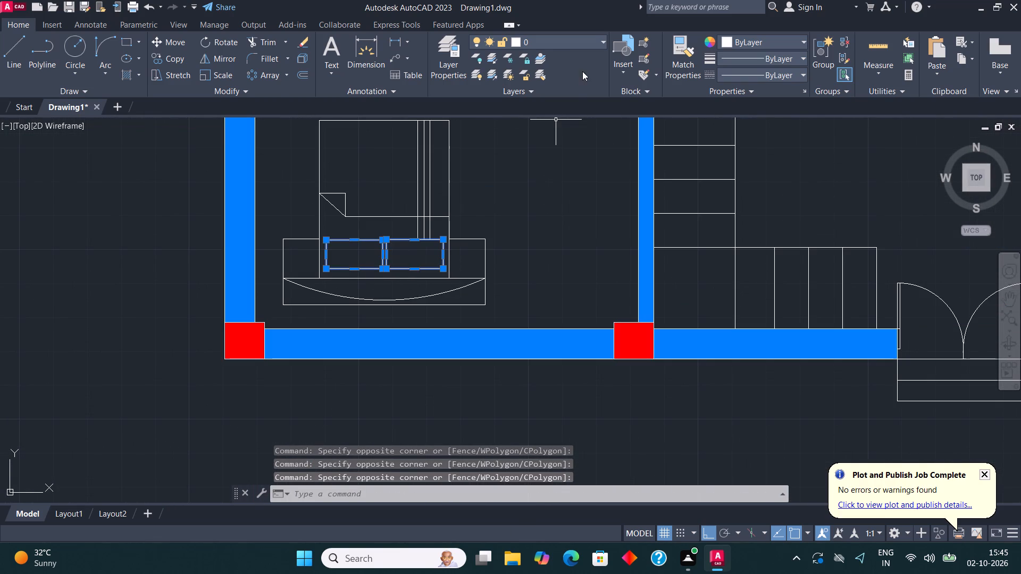
pyautogui.click(563, 40)
pyautogui.click(558, 105)
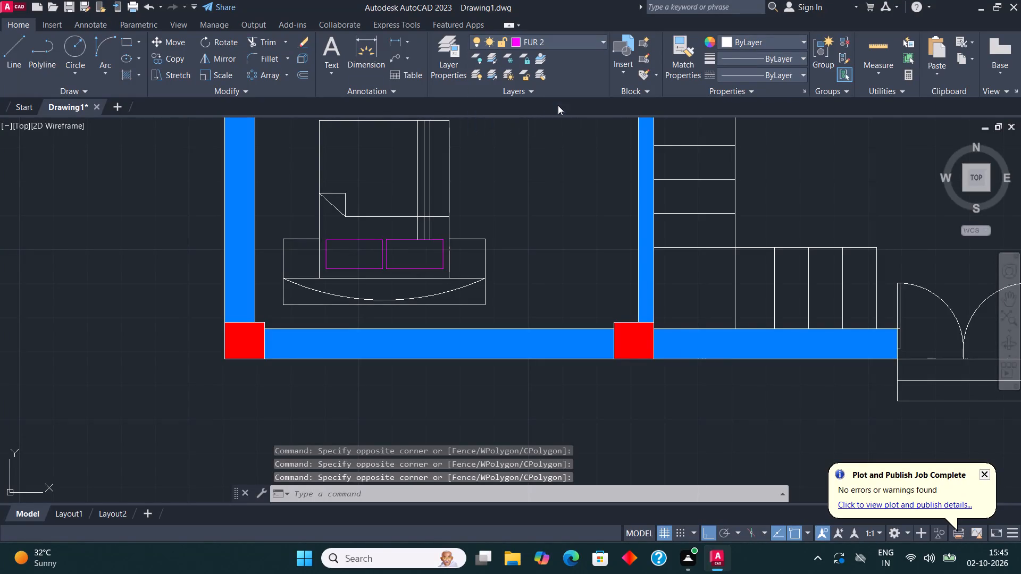
pyautogui.press('Escape')
# Move the three parallel blanket stripe lines on all five bedroom beds to layer FUR.
pyautogui.moveTo(345, 179); pyautogui.dragTo(357, 249, button='middle')
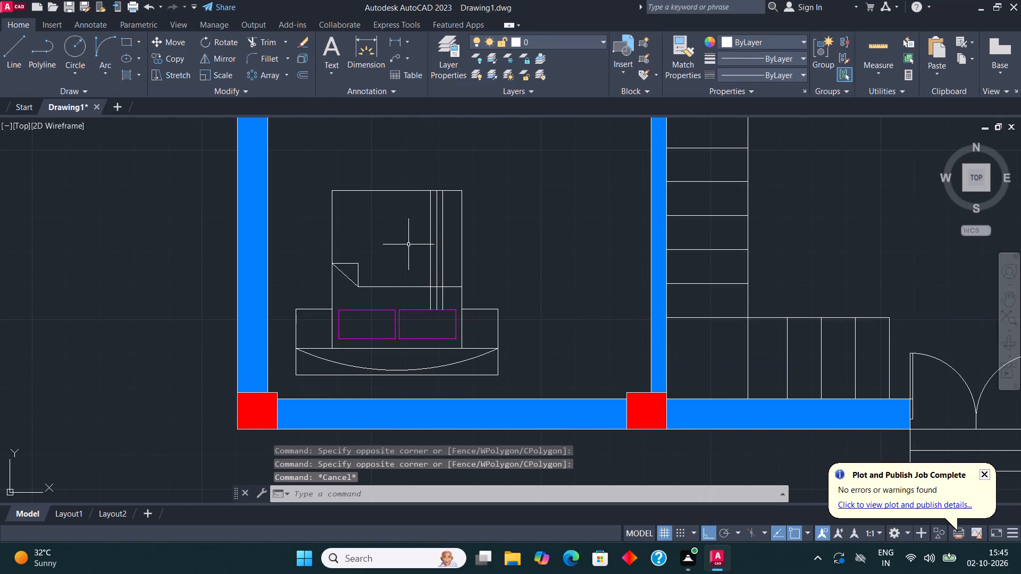
pyautogui.moveTo(448, 249); pyautogui.dragTo(440, 244)
pyautogui.click(417, 228)
pyautogui.scroll(-2, 419, 229)
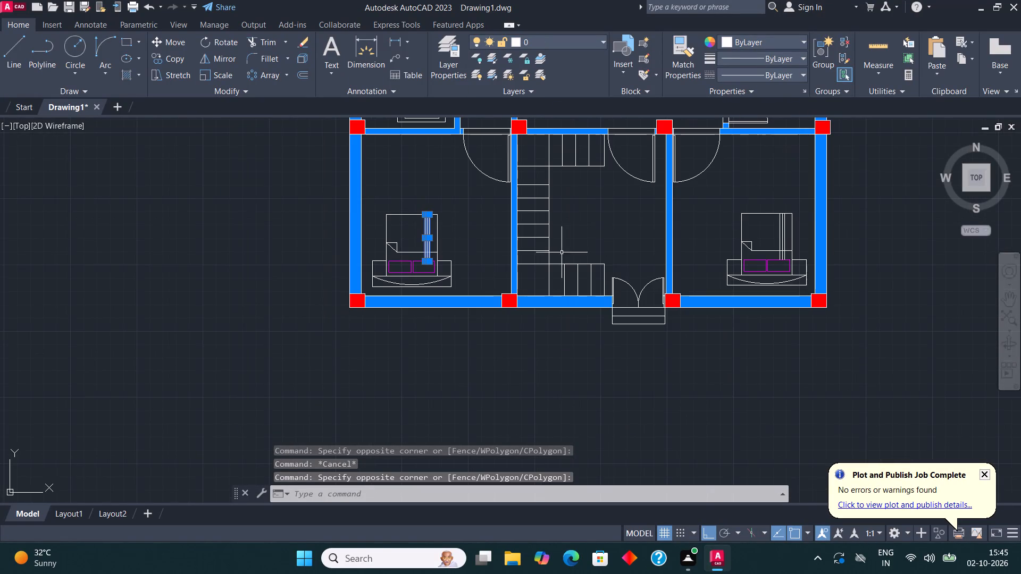
pyautogui.scroll(3, 816, 232)
pyautogui.click(695, 238)
pyautogui.click(629, 224)
pyautogui.scroll(-5, 615, 287)
pyautogui.scroll(4, 474, 148)
pyautogui.click(472, 305)
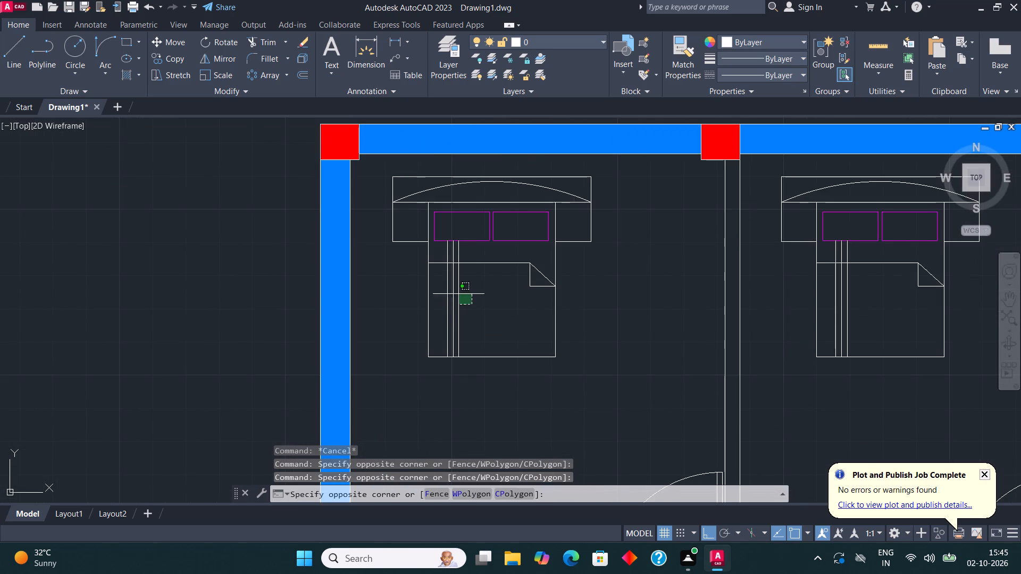
pyautogui.click(439, 282)
pyautogui.scroll(-3, 439, 291)
pyautogui.scroll(4, 537, 299)
pyautogui.click(547, 311)
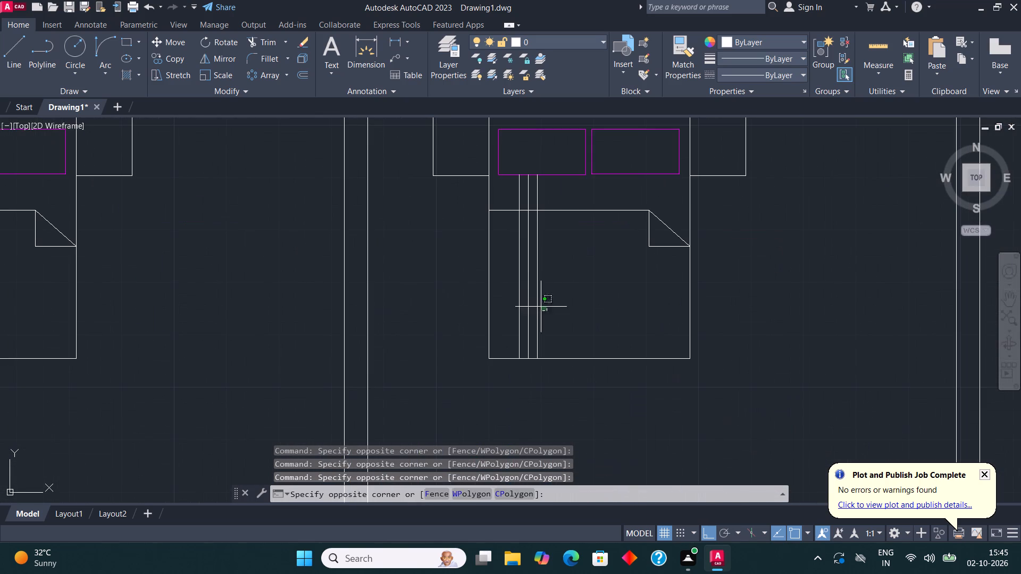
pyautogui.click(514, 284)
pyautogui.scroll(-4, 512, 305)
pyautogui.scroll(4, 646, 303)
pyautogui.click(557, 309)
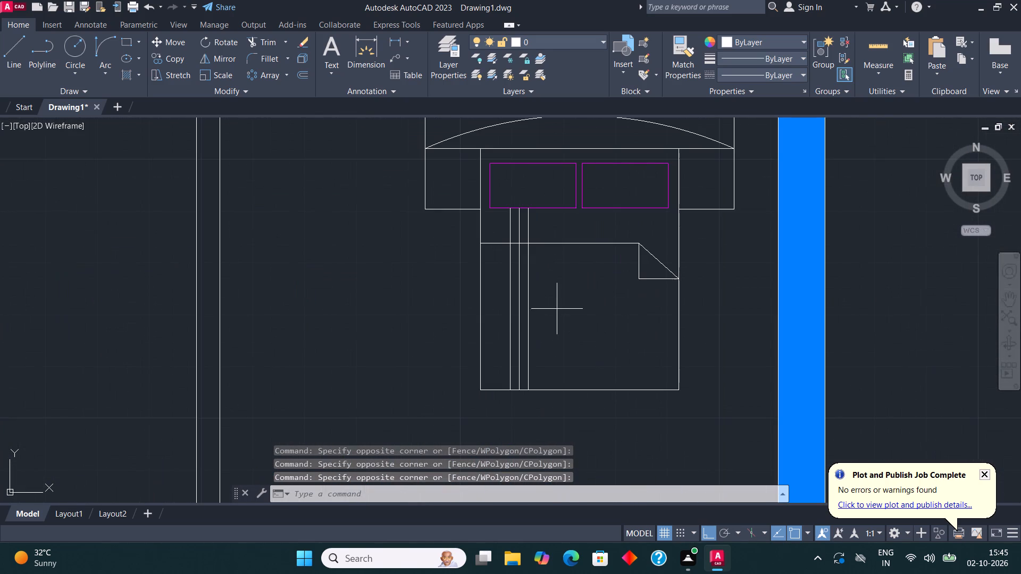
pyautogui.click(503, 280)
pyautogui.click(556, 45)
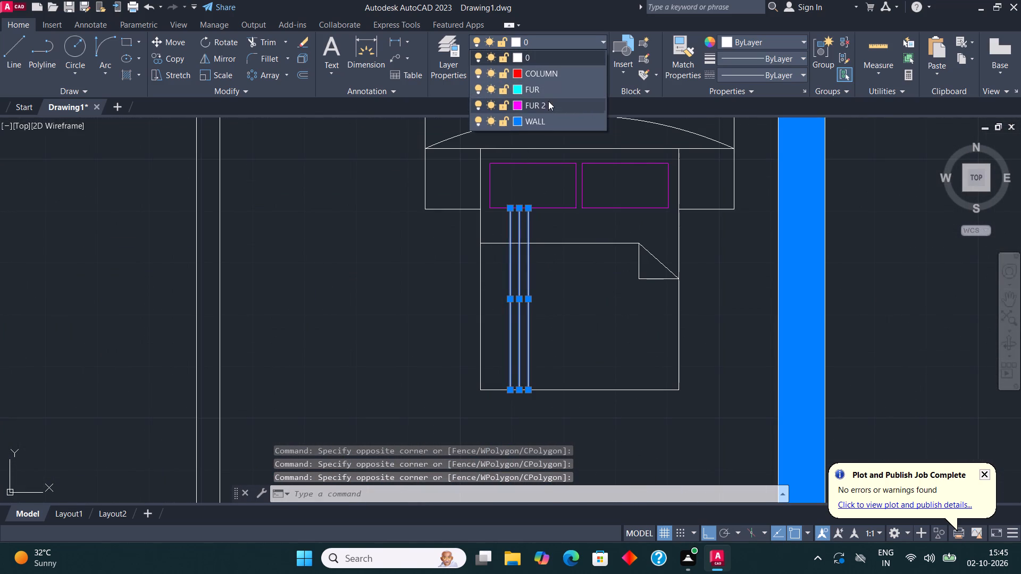
pyautogui.click(553, 85)
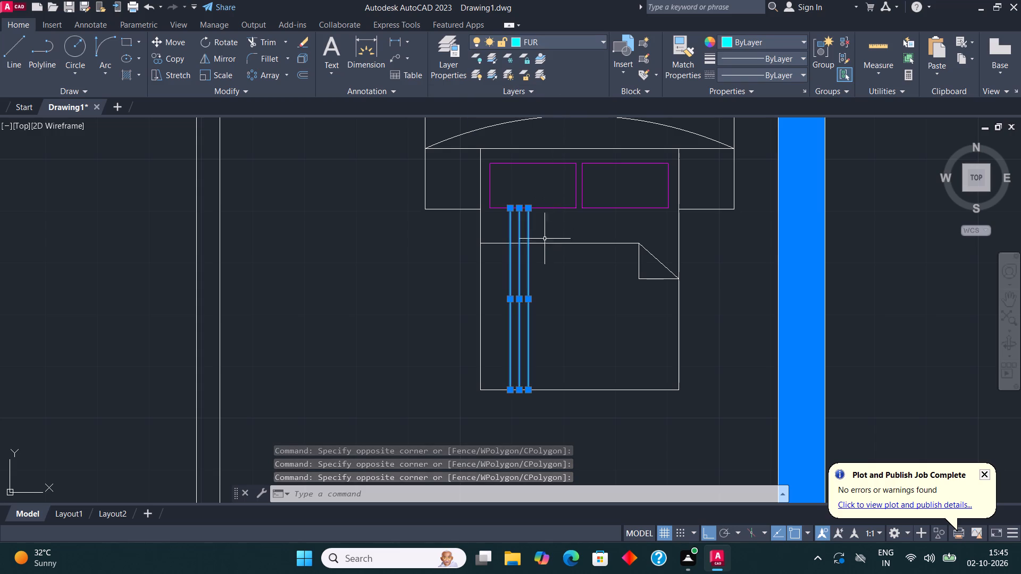
pyautogui.press('Escape')
# Create a new layer named FUR 3 with index color 181.
pyautogui.scroll(-4, 565, 257)
pyautogui.moveTo(589, 275); pyautogui.dragTo(637, 300, button='middle')
pyautogui.scroll(3, 405, 286)
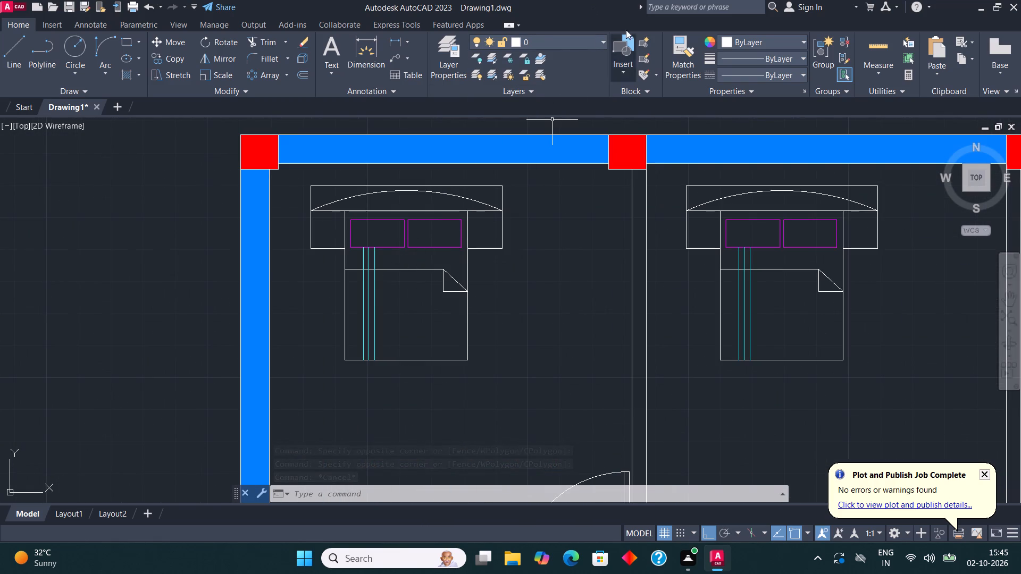
pyautogui.click(442, 48)
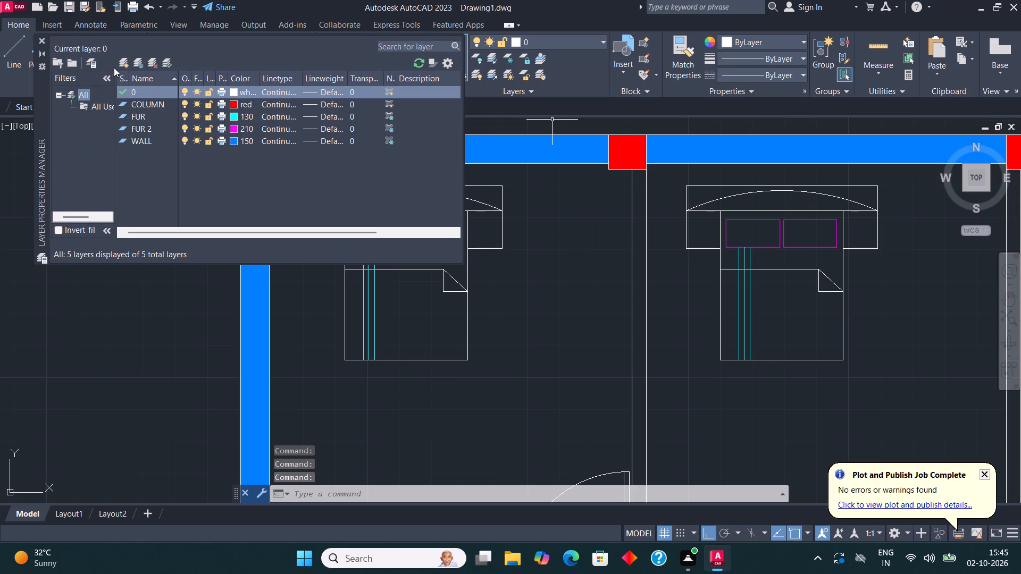
pyautogui.click(121, 62)
pyautogui.write('FUR')
pyautogui.press('space')
pyautogui.press('3')
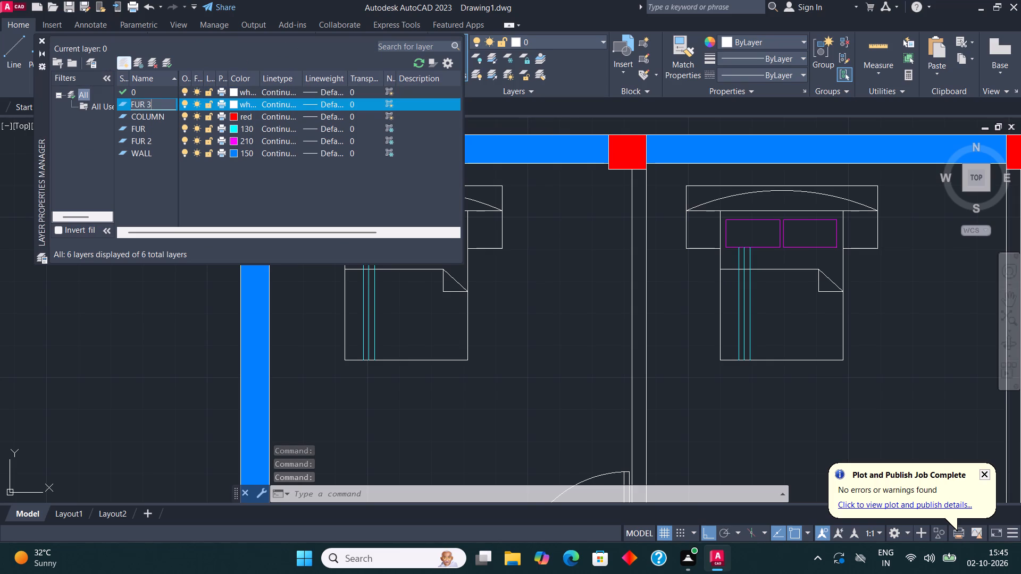
pyautogui.click(232, 103)
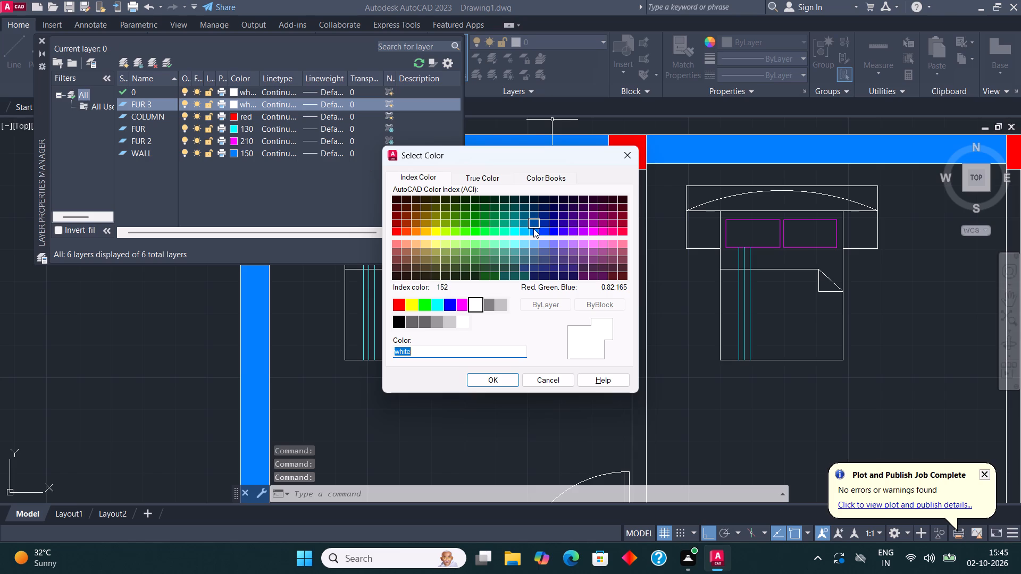
pyautogui.click(574, 244)
pyautogui.click(565, 247)
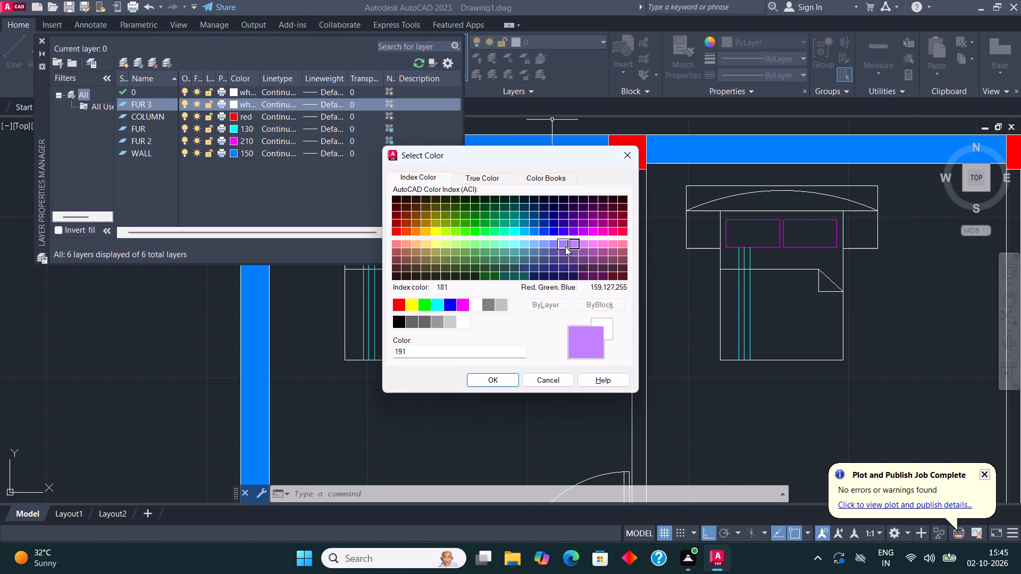
pyautogui.click(499, 379)
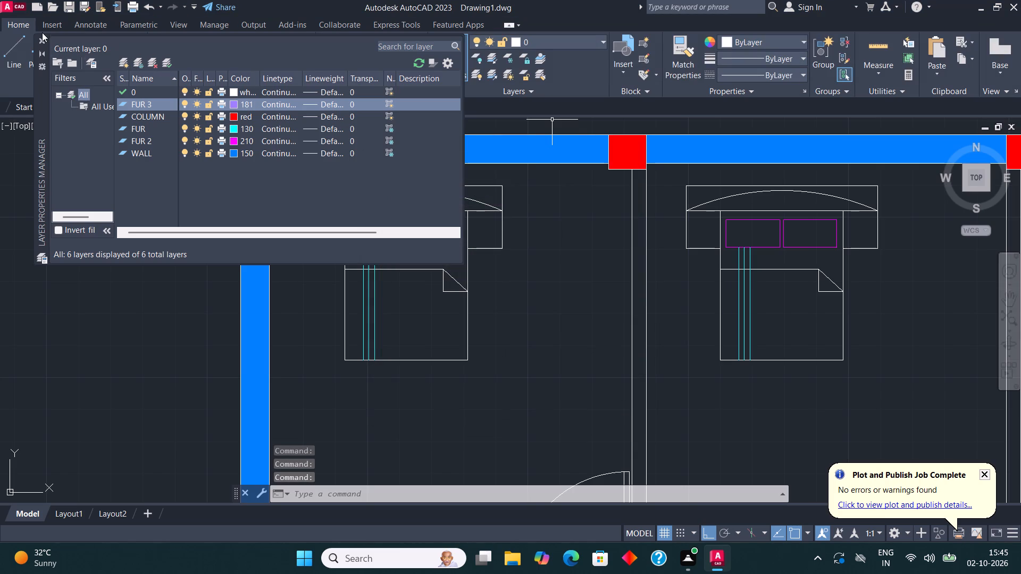
pyautogui.click(41, 39)
# Move the upper-left bedroom bed's frame, headboard with arc, side tables and folded-corner lines to layer FUR 3.
pyautogui.moveTo(520, 264); pyautogui.dragTo(492, 308, button='middle')
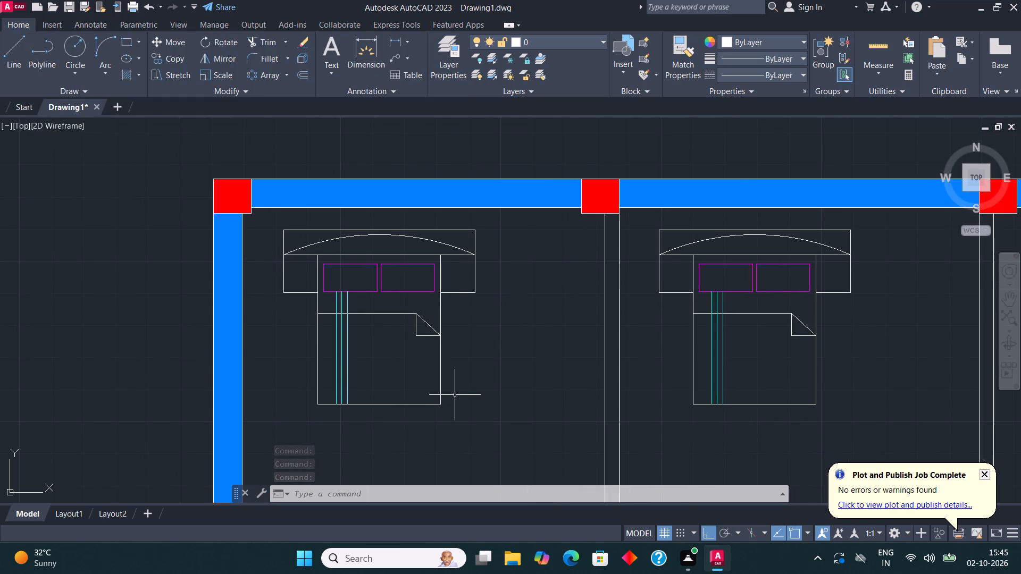
pyautogui.press('Escape')
pyautogui.click(464, 415)
pyautogui.click(401, 316)
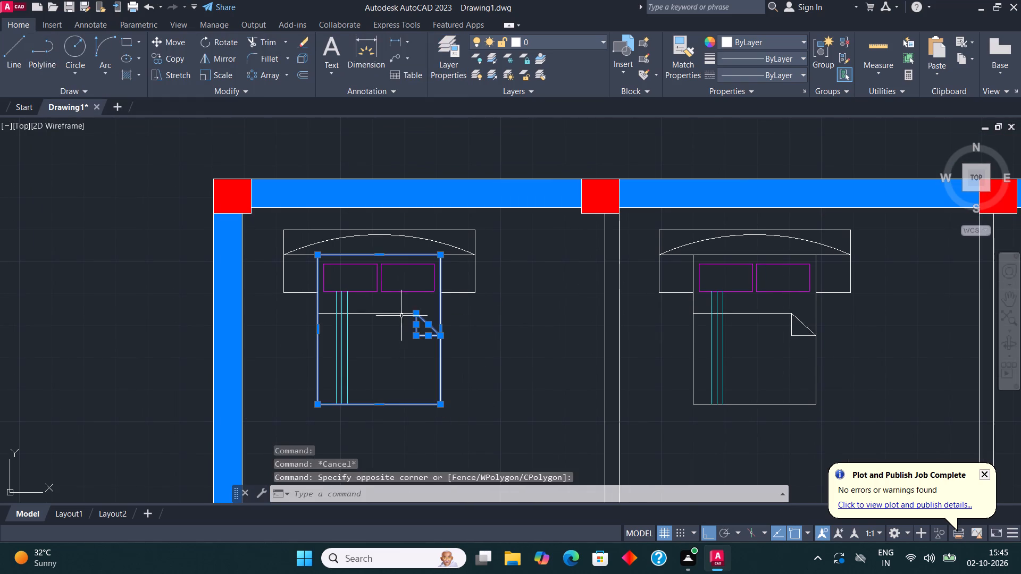
pyautogui.moveTo(503, 296); pyautogui.dragTo(500, 289)
pyautogui.click(458, 226)
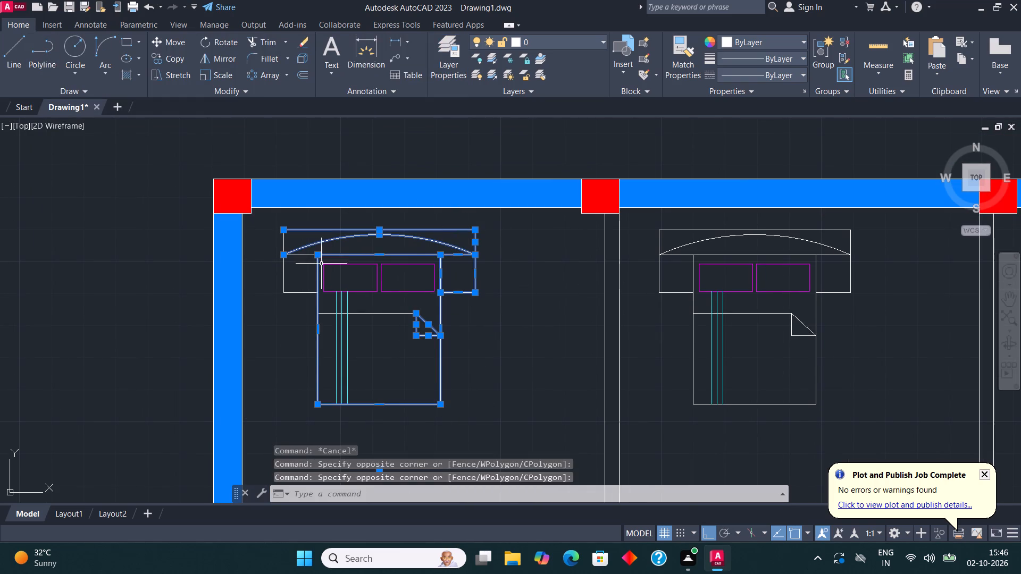
pyautogui.click(304, 299)
pyautogui.click(271, 247)
pyautogui.click(554, 41)
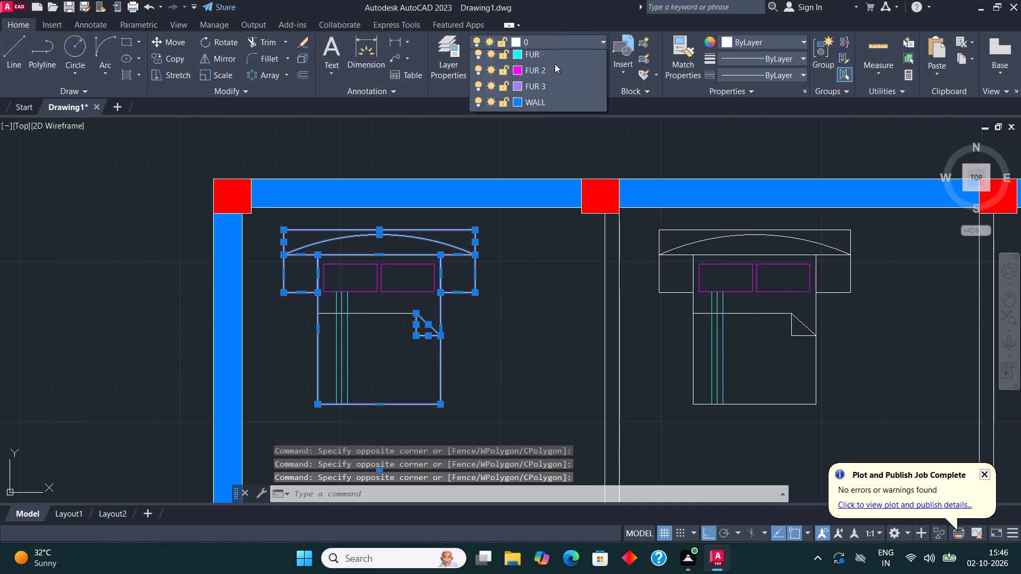
pyautogui.click(551, 122)
pyautogui.press('Escape')
# Move the horizontal sheet line of the upper-left bedroom's bed to layer FUR 3.
pyautogui.scroll(-2, 387, 185)
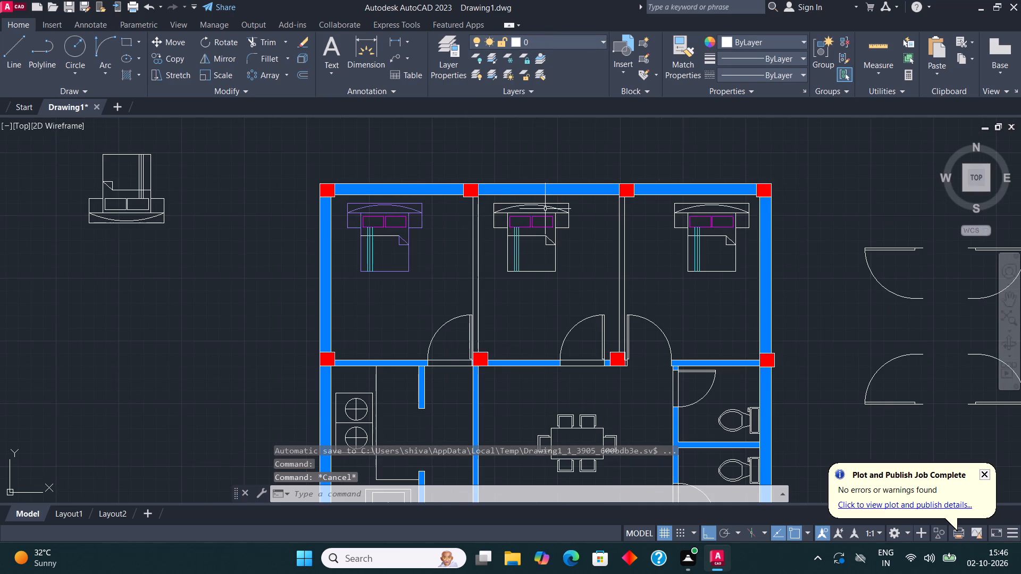
pyautogui.moveTo(542, 213); pyautogui.dragTo(523, 251, button='middle')
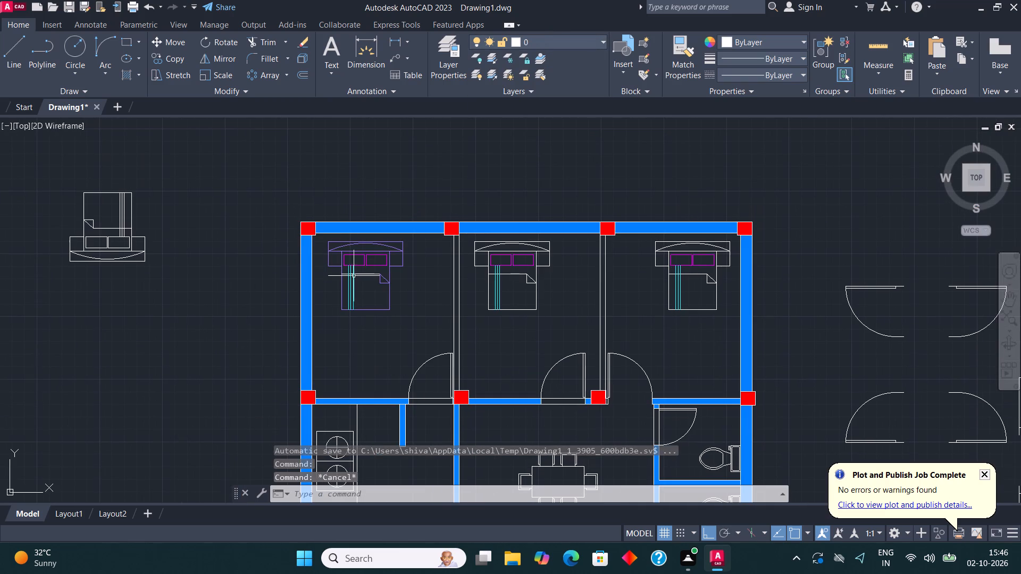
pyautogui.scroll(2, 353, 255)
pyautogui.click(381, 309)
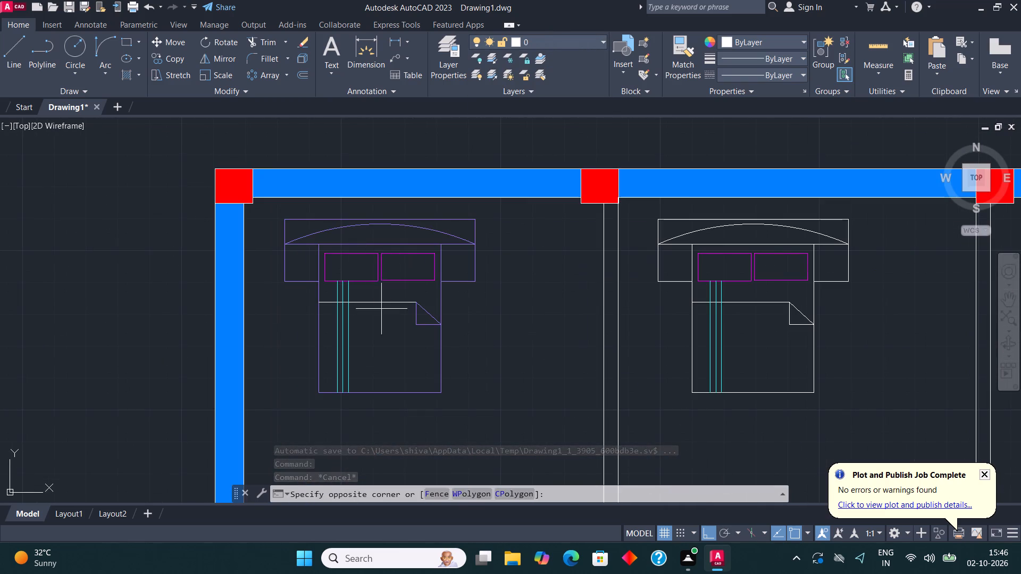
pyautogui.click(375, 296)
pyautogui.click(543, 42)
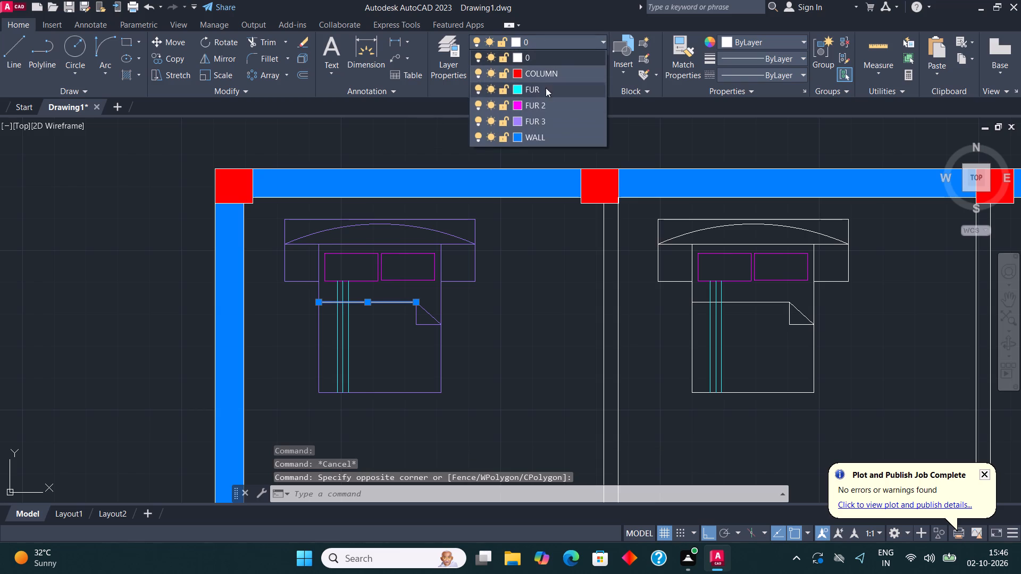
pyautogui.click(550, 121)
pyautogui.press('Escape')
# Move the upper-middle bed's frame, headboard, side tables, sheet line and folded corner to layer FUR 3.
pyautogui.scroll(-2, 383, 242)
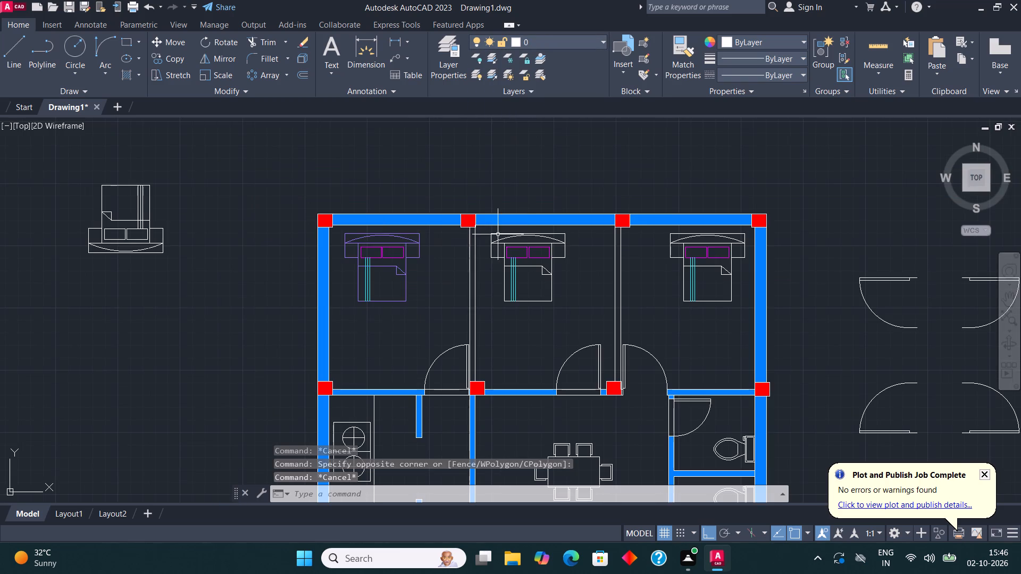
pyautogui.scroll(1, 563, 238)
pyautogui.scroll(1, 563, 311)
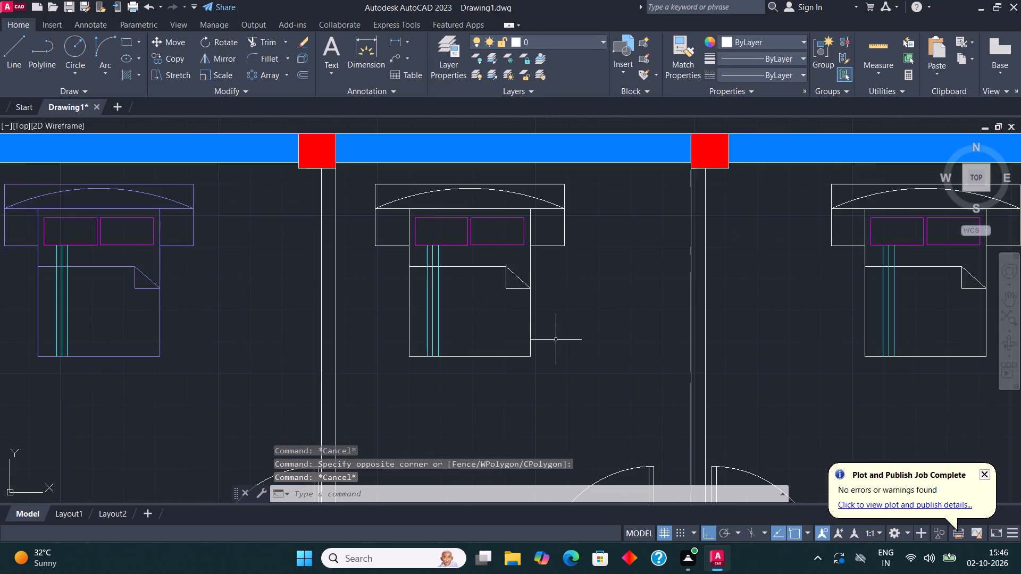
pyautogui.click(556, 353)
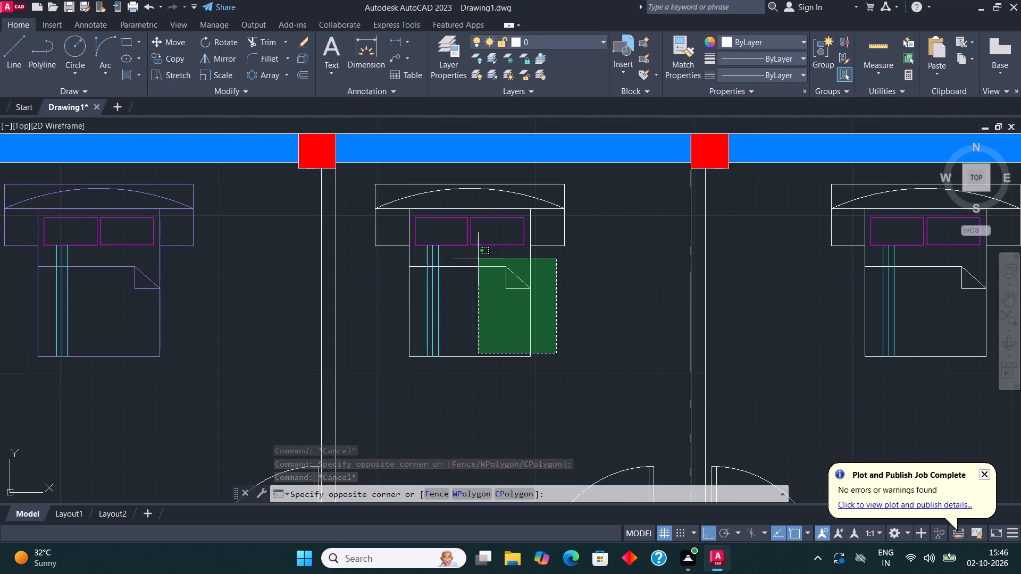
pyautogui.click(478, 258)
pyautogui.click(574, 257)
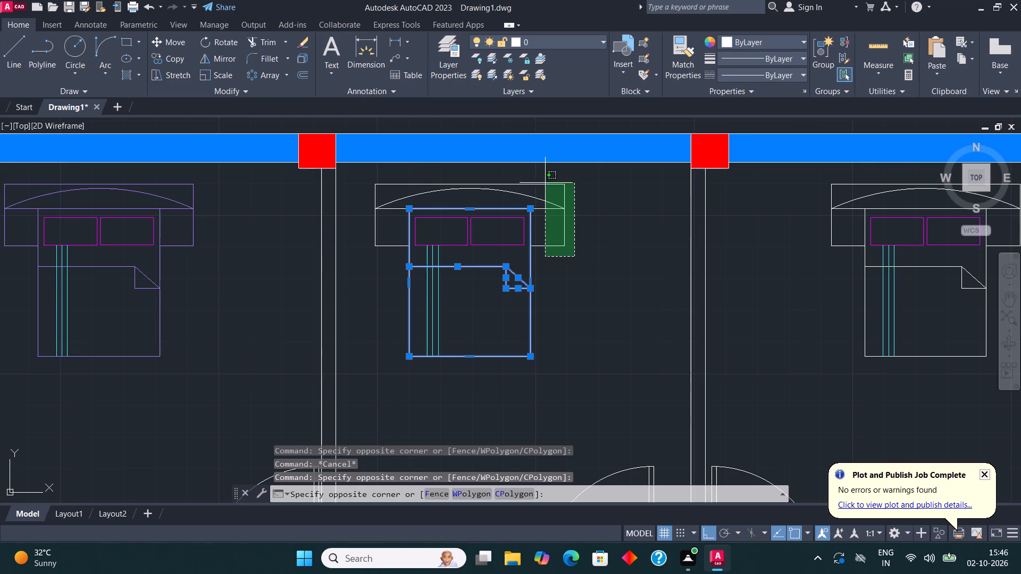
pyautogui.click(543, 177)
pyautogui.click(394, 260)
pyautogui.click(365, 189)
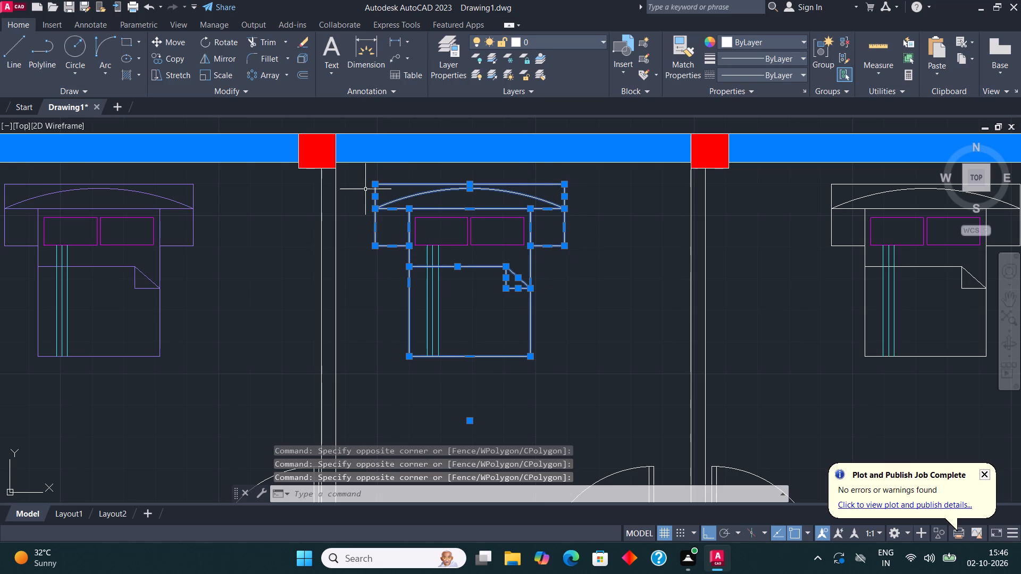
pyautogui.click(549, 38)
pyautogui.click(542, 117)
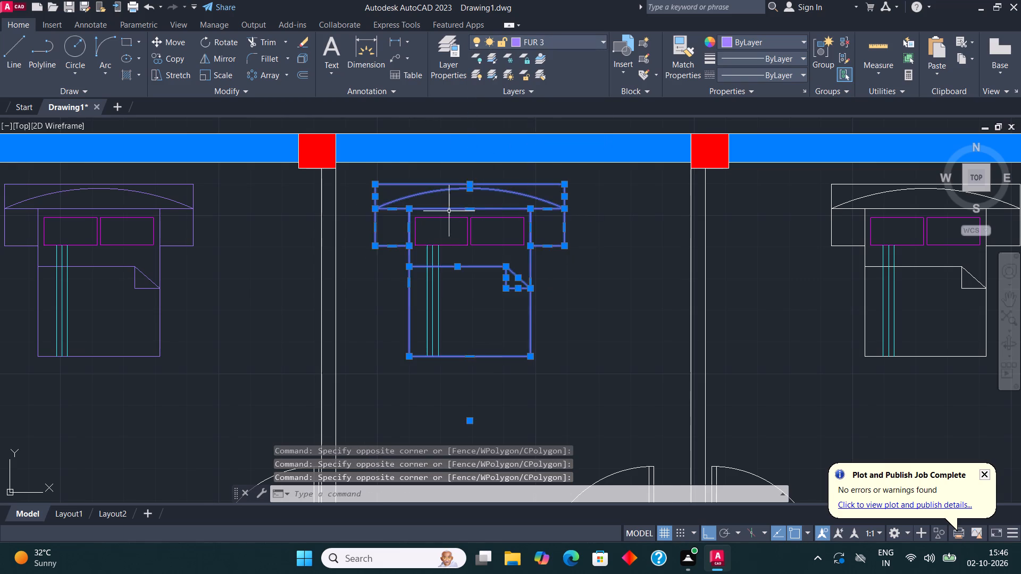
pyautogui.scroll(-2, 413, 266)
pyautogui.press('Escape')
# Move the upper-right bedroom bed's frame, headboard with arc, side tables, sheet line and folded corner to layer FUR 3.
pyautogui.scroll(3, 626, 280)
pyautogui.click(677, 382)
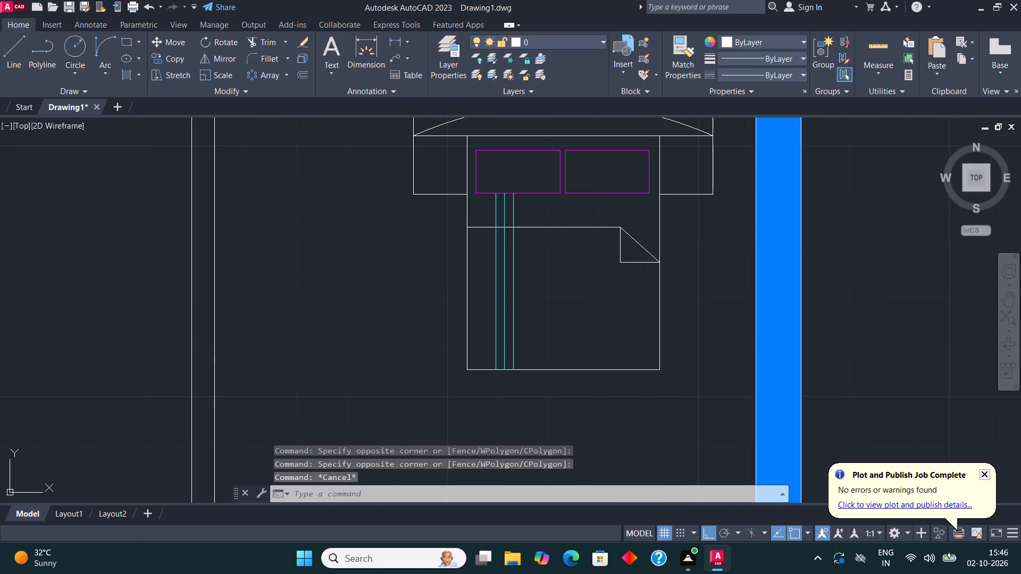
pyautogui.click(602, 220)
pyautogui.scroll(-1, 605, 243)
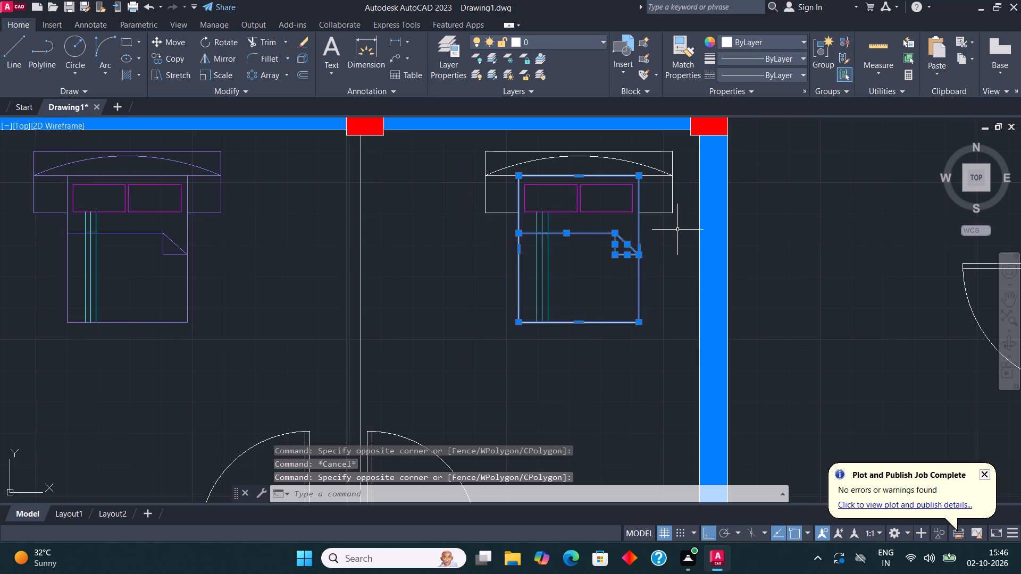
pyautogui.click(677, 227)
pyautogui.click(640, 139)
pyautogui.click(505, 224)
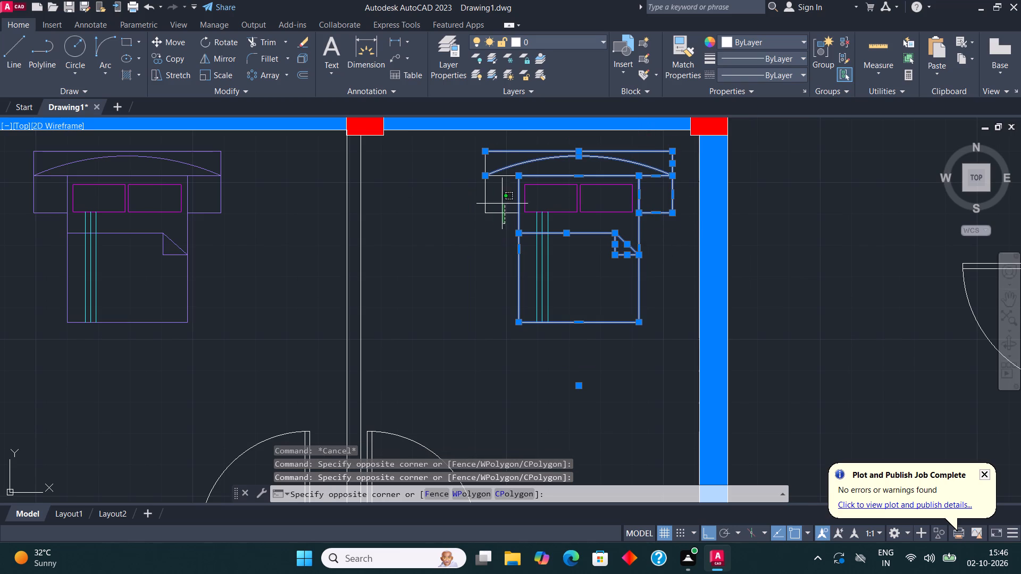
pyautogui.click(464, 145)
pyautogui.click(545, 36)
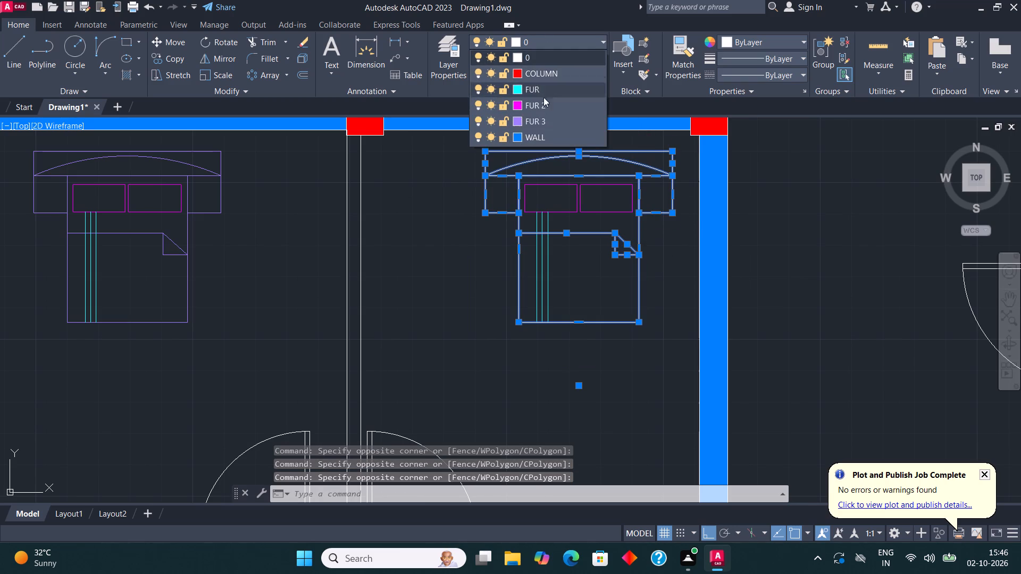
pyautogui.click(548, 123)
pyautogui.press('Escape')
# Move the lower-right bedroom bed's frame, headboard with arc, side tables, sheet line and folded corner to layer FUR 3.
pyautogui.scroll(-3, 503, 173)
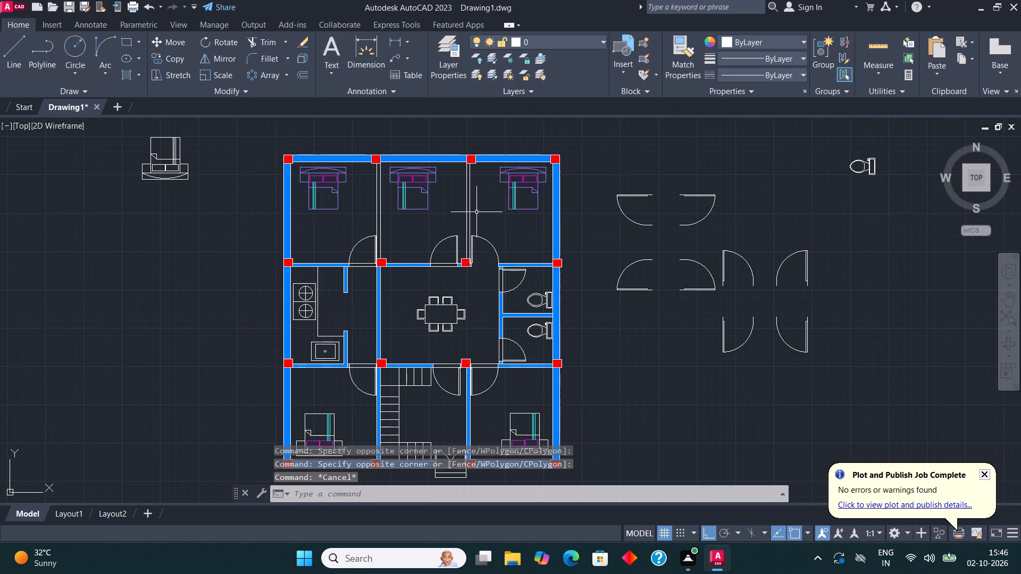
pyautogui.scroll(-1, 493, 187)
pyautogui.scroll(3, 508, 353)
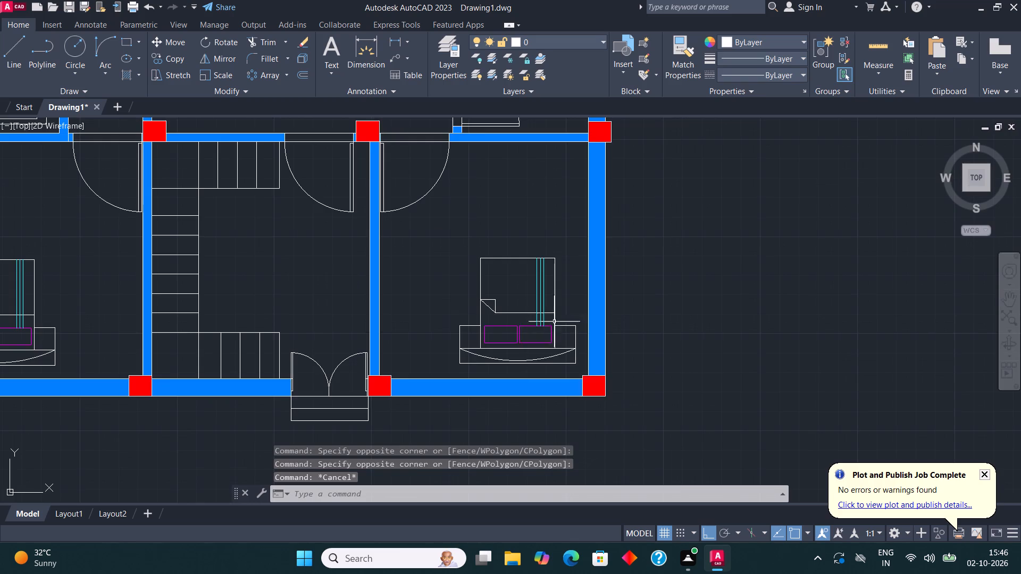
pyautogui.scroll(2, 554, 316)
pyautogui.click(569, 298)
pyautogui.click(548, 165)
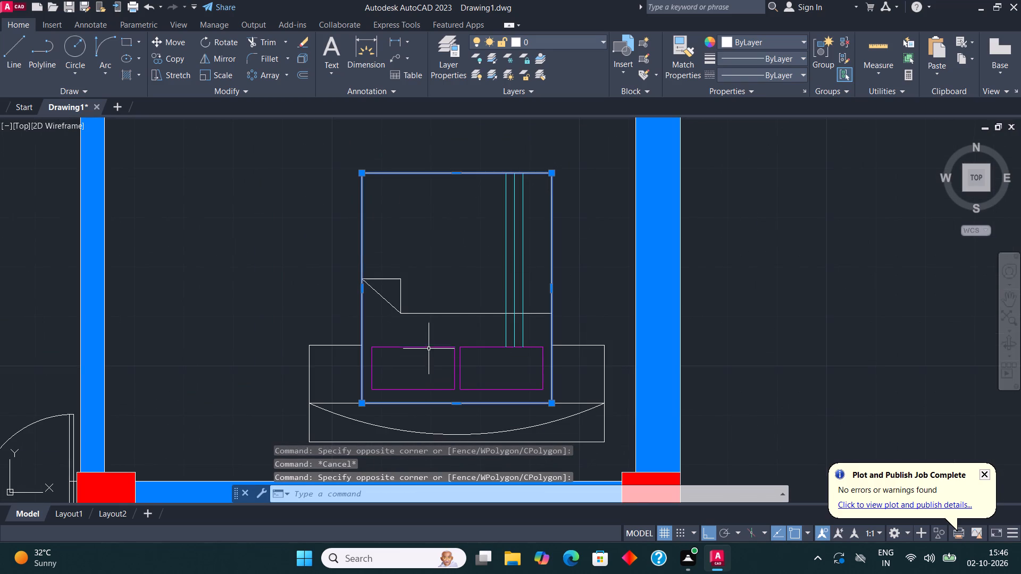
pyautogui.click(426, 335)
pyautogui.click(378, 252)
pyautogui.scroll(-1, 379, 259)
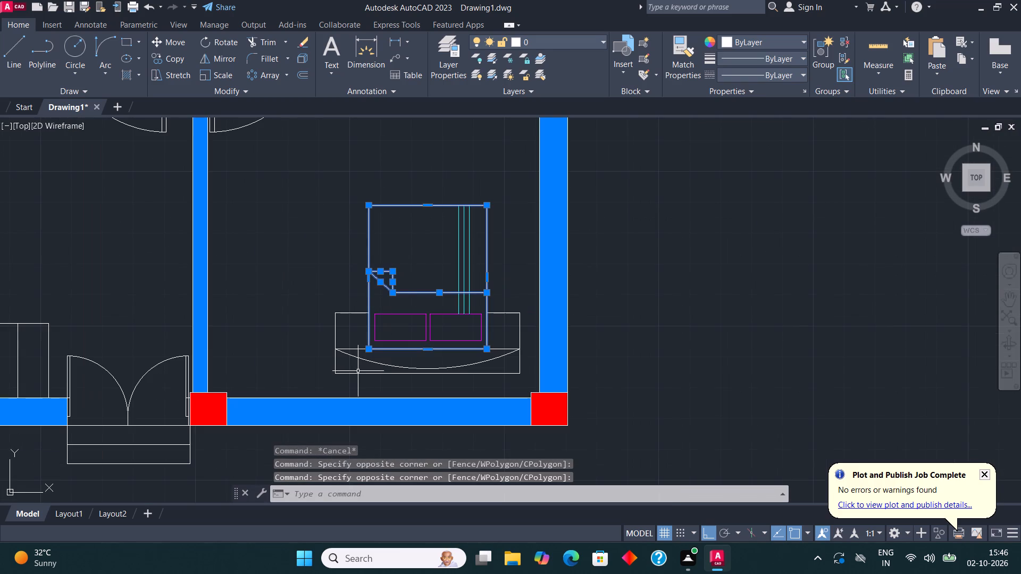
pyautogui.click(356, 386)
pyautogui.click(333, 277)
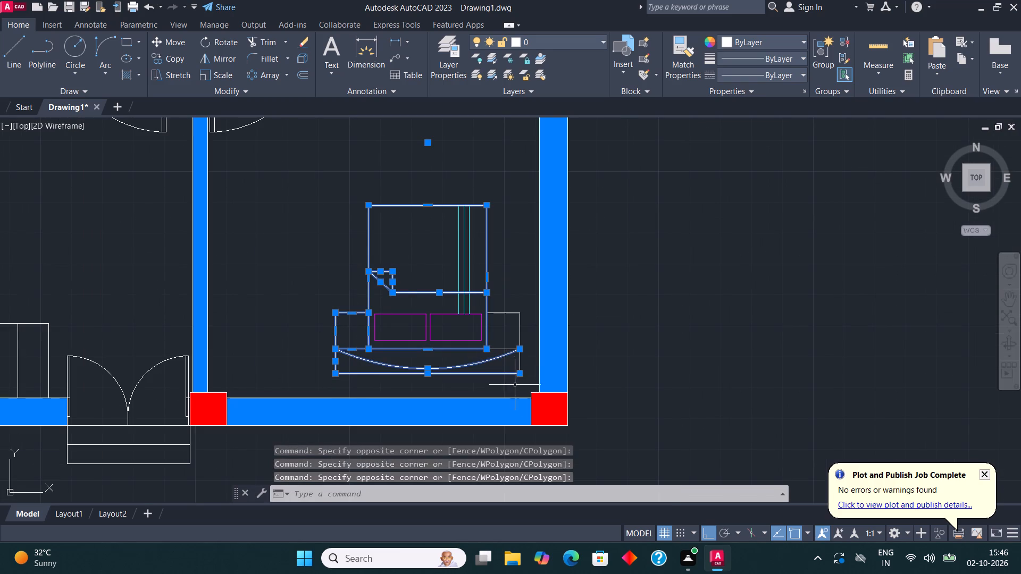
pyautogui.click(526, 387)
pyautogui.click(501, 287)
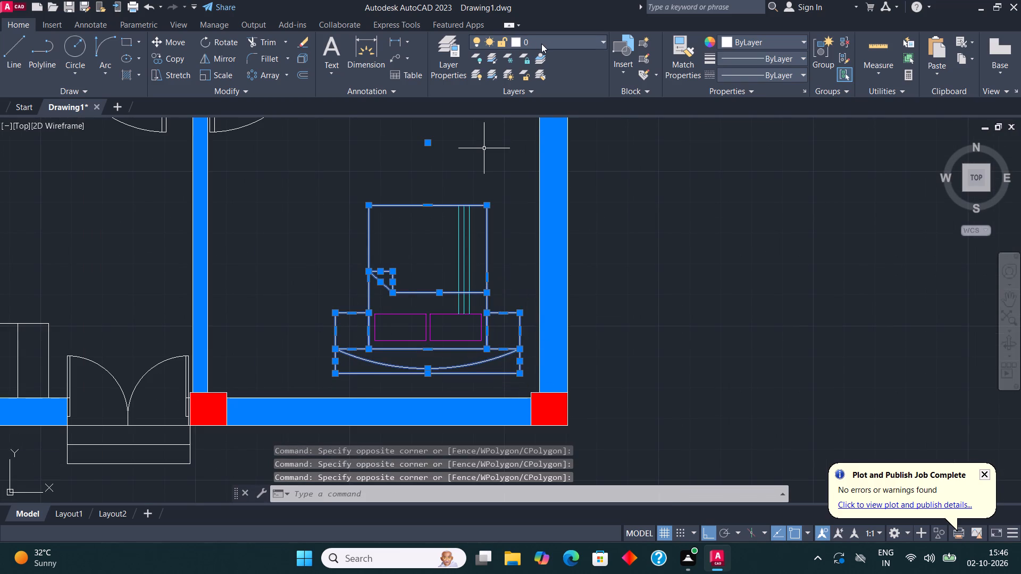
pyautogui.click(548, 43)
pyautogui.click(555, 121)
pyautogui.scroll(-2, 629, 220)
pyautogui.press('Escape')
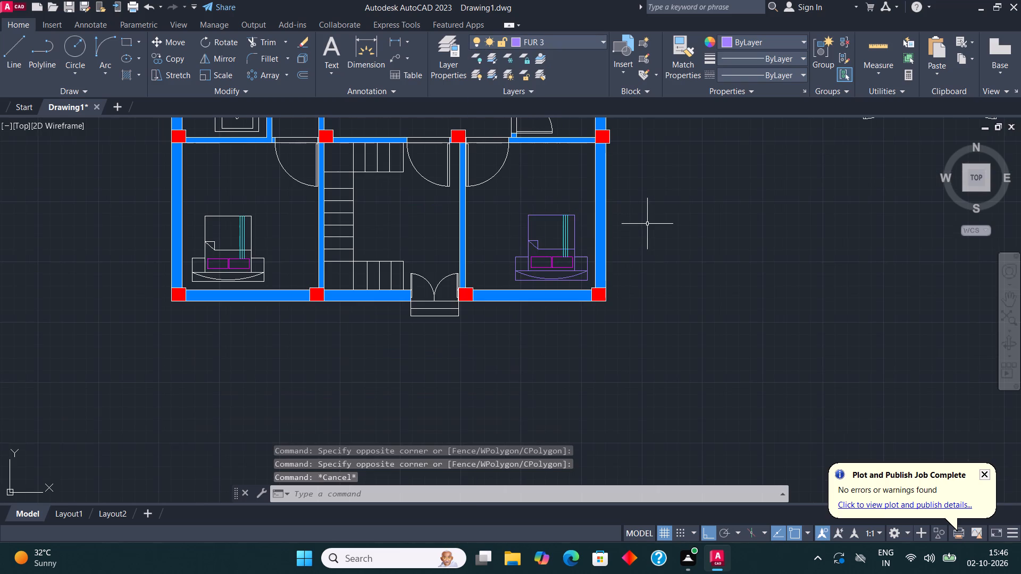
# Move the lower-left bedroom bed's frame, headboard with arc, side tables, sheet line and folded corner to layer FUR 3.
pyautogui.moveTo(403, 246); pyautogui.dragTo(627, 344, button='middle')
pyautogui.scroll(2, 418, 380)
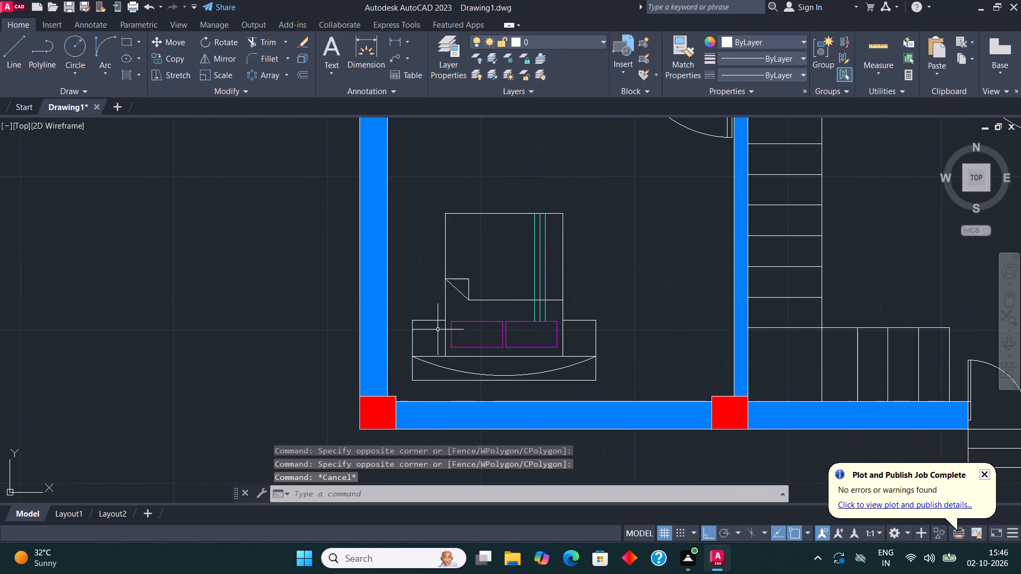
pyautogui.click(499, 311)
pyautogui.click(423, 193)
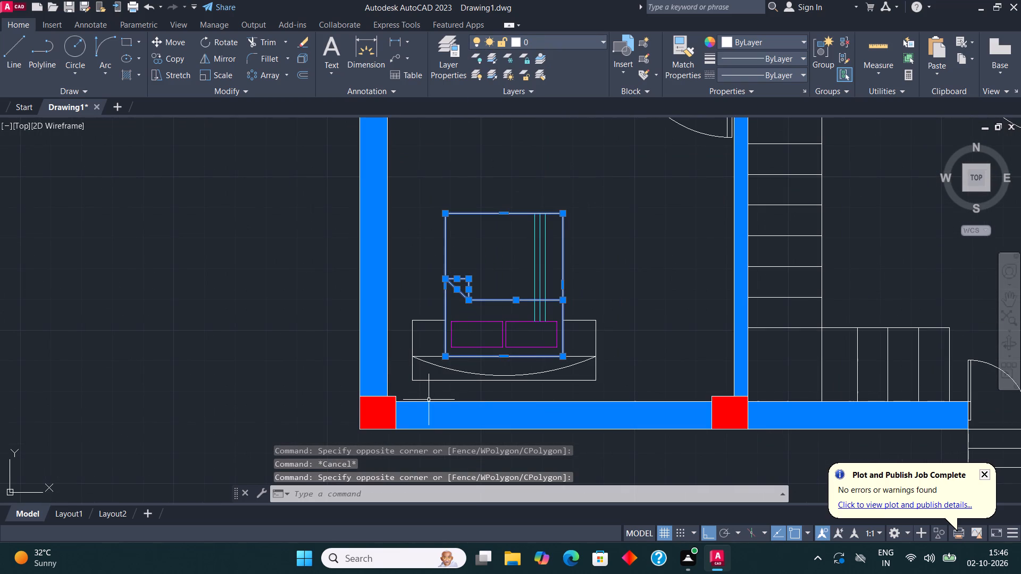
pyautogui.click(425, 387)
pyautogui.click(390, 293)
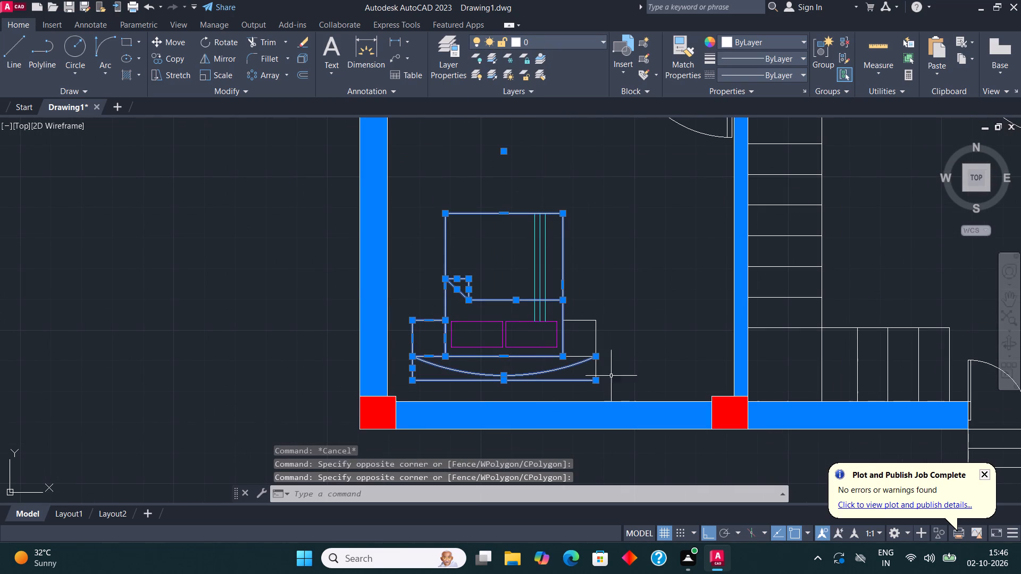
pyautogui.click(612, 388)
pyautogui.click(564, 309)
pyautogui.click(566, 44)
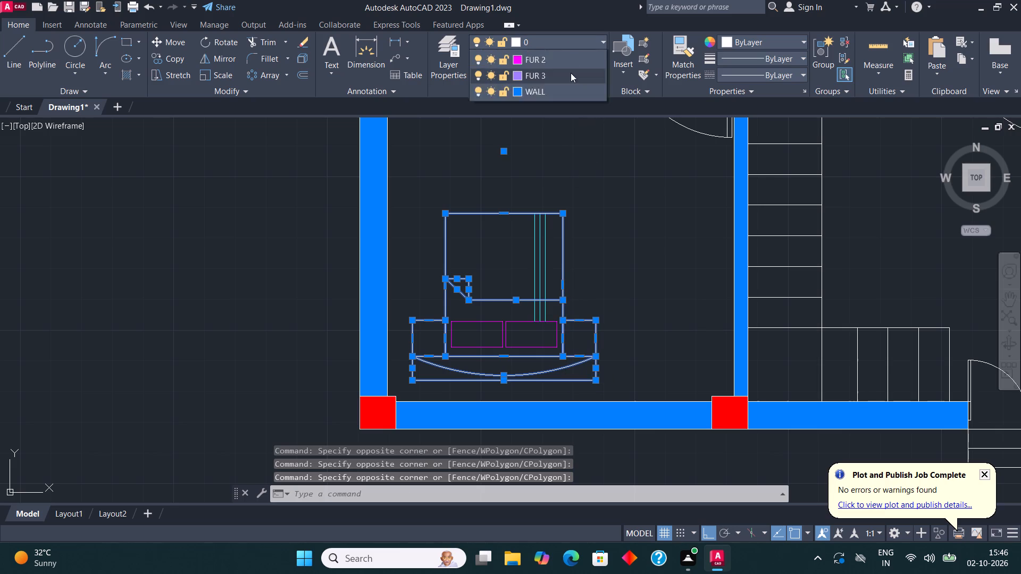
pyautogui.click(559, 126)
pyautogui.scroll(-3, 441, 259)
pyautogui.press('Escape')
# Trim the wall lines crossing the door openings of the upper-left and upper-middle bedrooms and the upper bathroom.
pyautogui.moveTo(535, 308); pyautogui.dragTo(516, 332, button='middle')
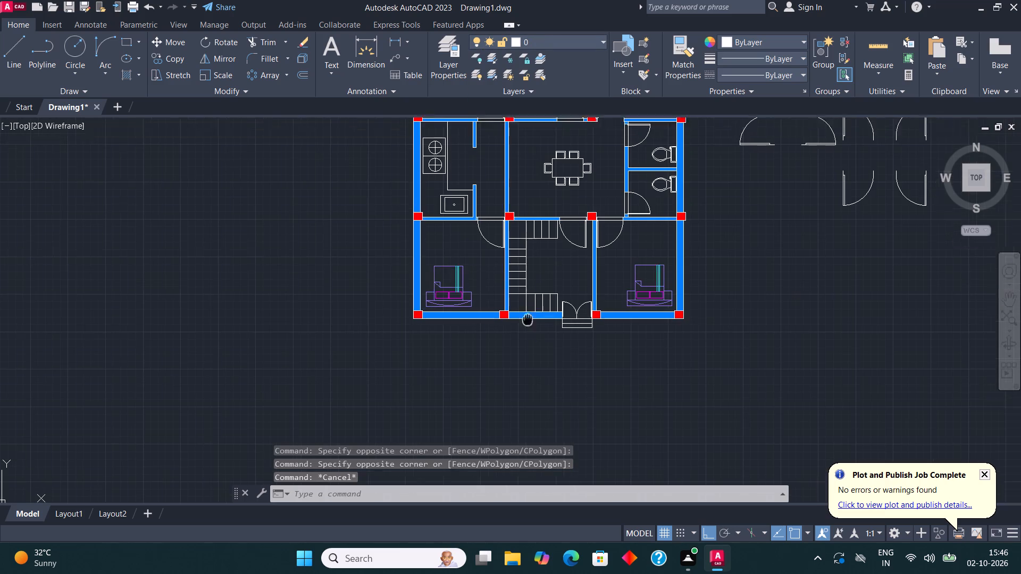
pyautogui.moveTo(516, 332); pyautogui.dragTo(475, 382, button='middle')
pyautogui.moveTo(462, 274); pyautogui.dragTo(463, 356, button='middle')
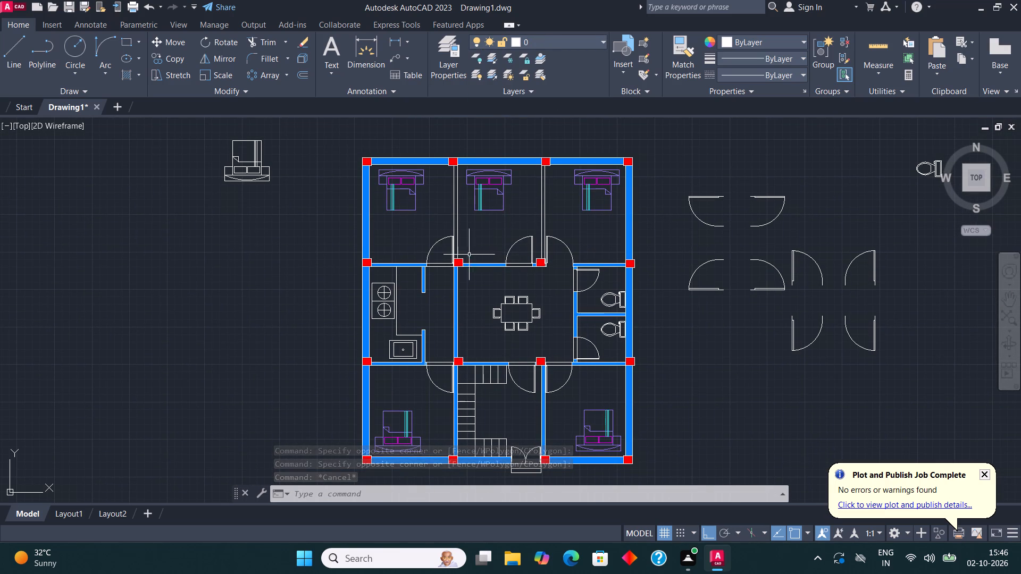
pyautogui.scroll(2, 463, 256)
pyautogui.click(267, 38)
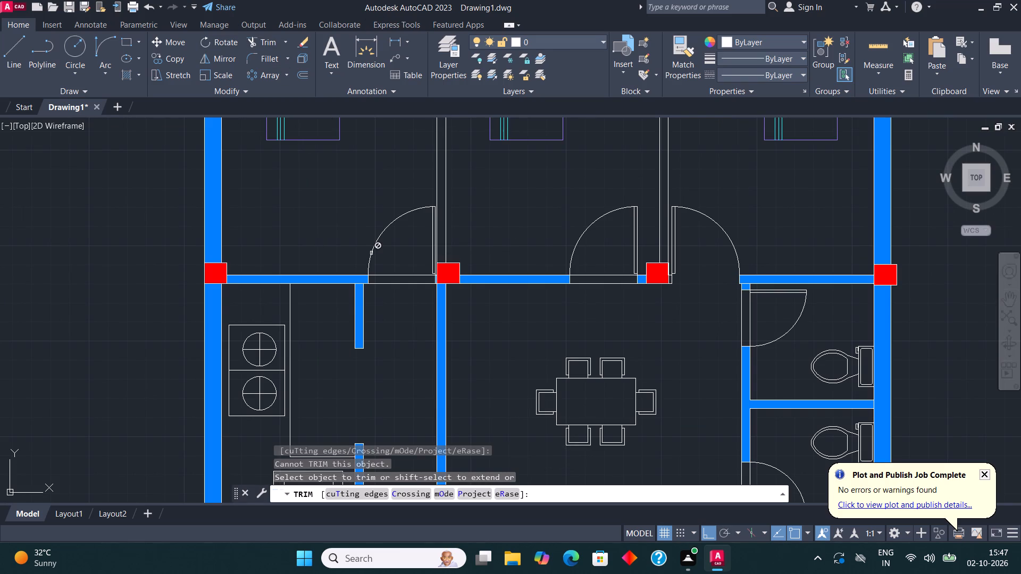
pyautogui.click(400, 265)
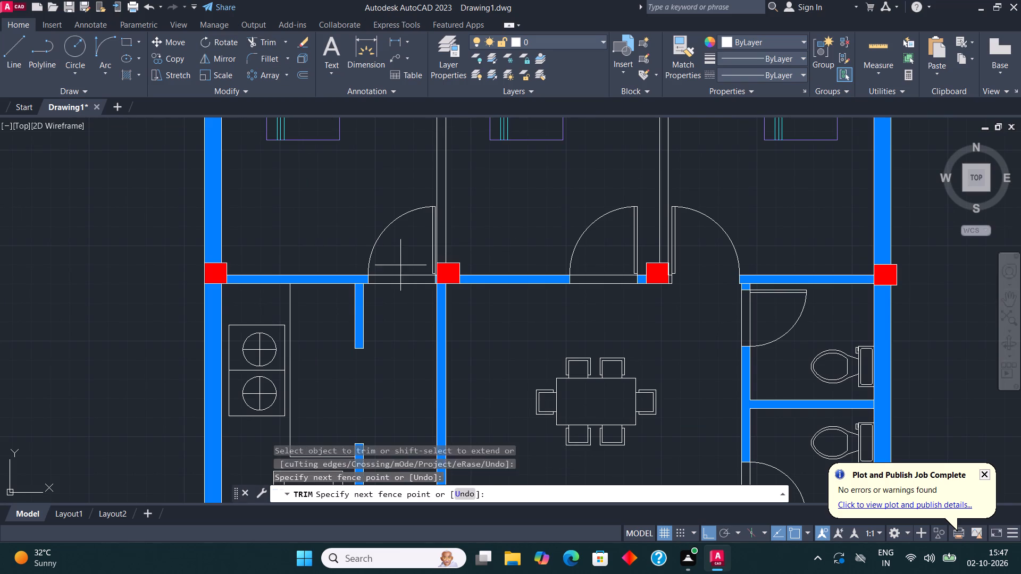
pyautogui.click(386, 326)
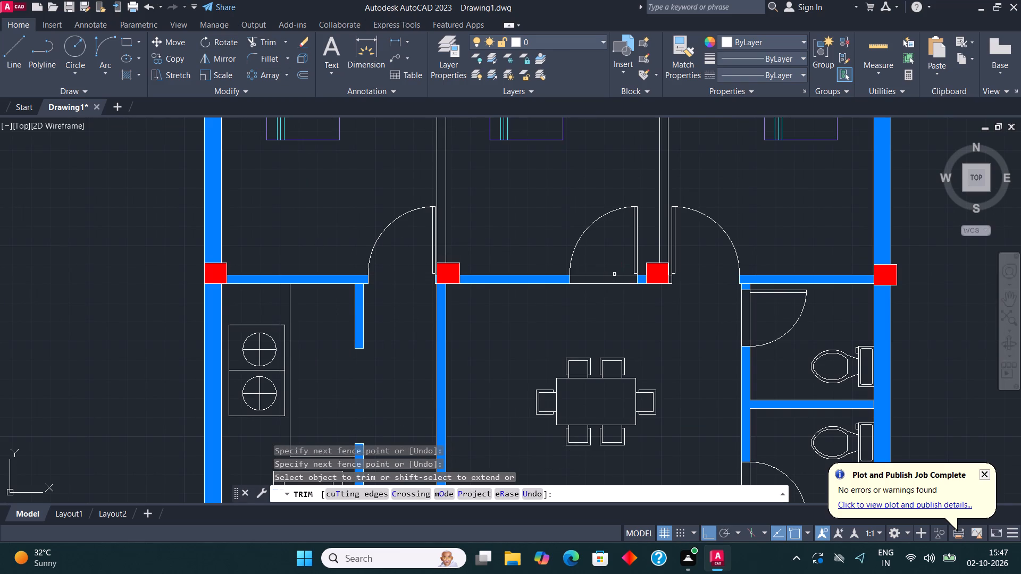
pyautogui.moveTo(608, 264); pyautogui.dragTo(609, 274)
pyautogui.click(608, 306)
pyautogui.click(763, 316)
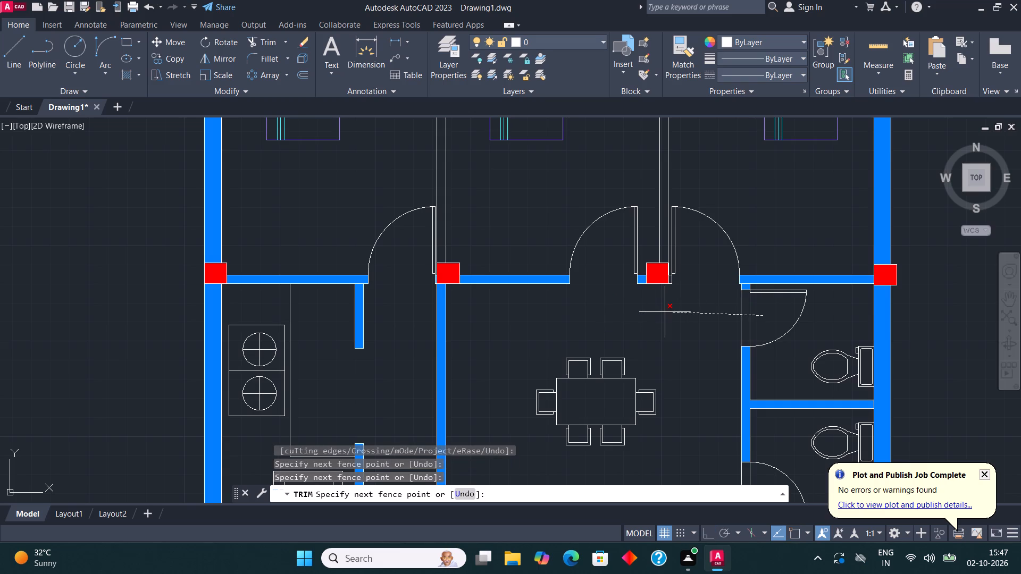
pyautogui.click(665, 312)
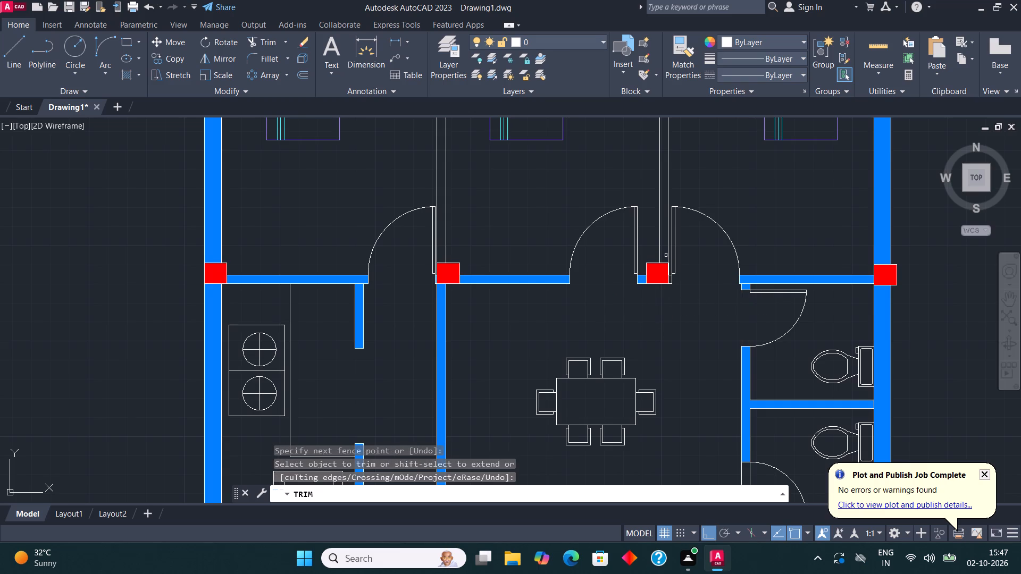
# Trim the wall lines crossing the door openings of the lower bathroom, both lower bedrooms and the staircase hall.
pyautogui.scroll(-1, 666, 257)
pyautogui.click(724, 405)
pyautogui.click(674, 405)
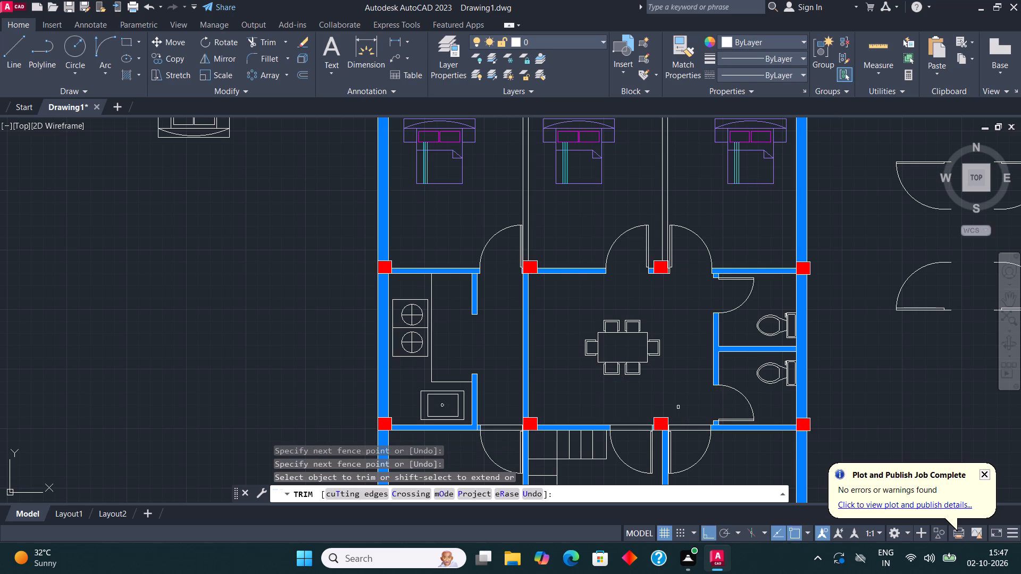
pyautogui.click(686, 445)
pyautogui.click(684, 392)
pyautogui.click(616, 443)
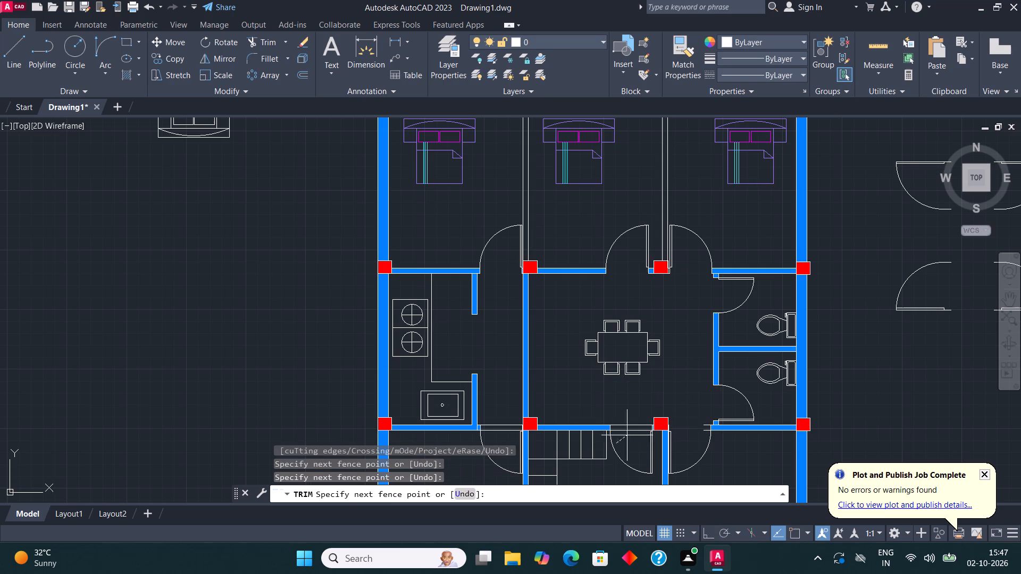
pyautogui.click(634, 402)
pyautogui.click(702, 433)
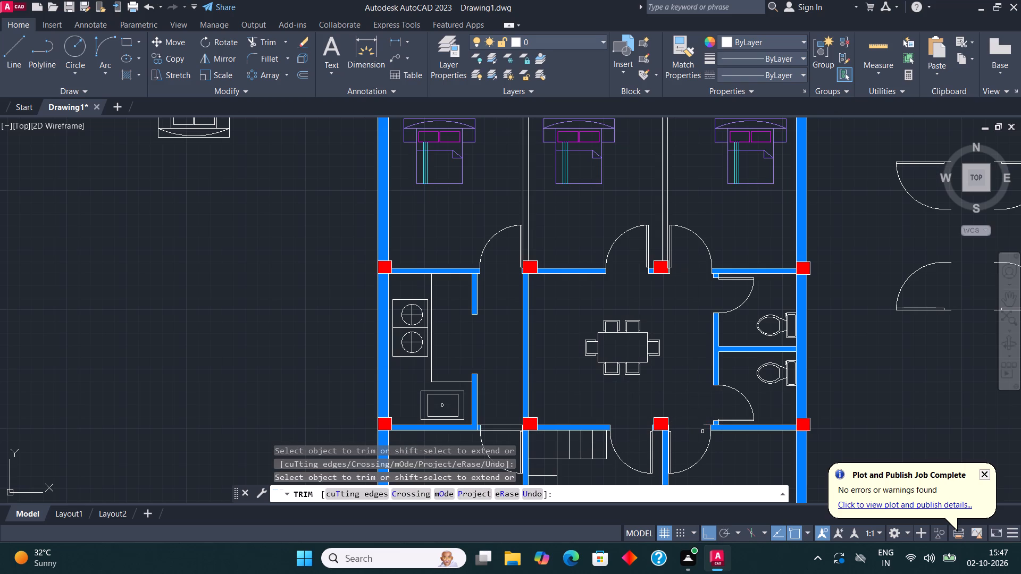
pyautogui.click(705, 424)
pyautogui.click(497, 434)
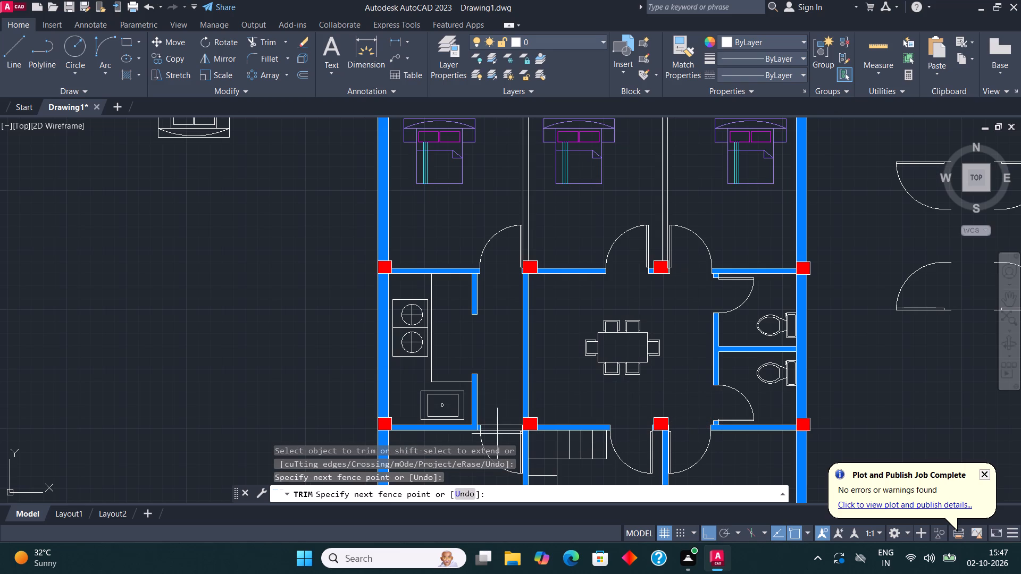
pyautogui.click(495, 399)
pyautogui.scroll(-2, 520, 289)
pyautogui.scroll(1, 554, 407)
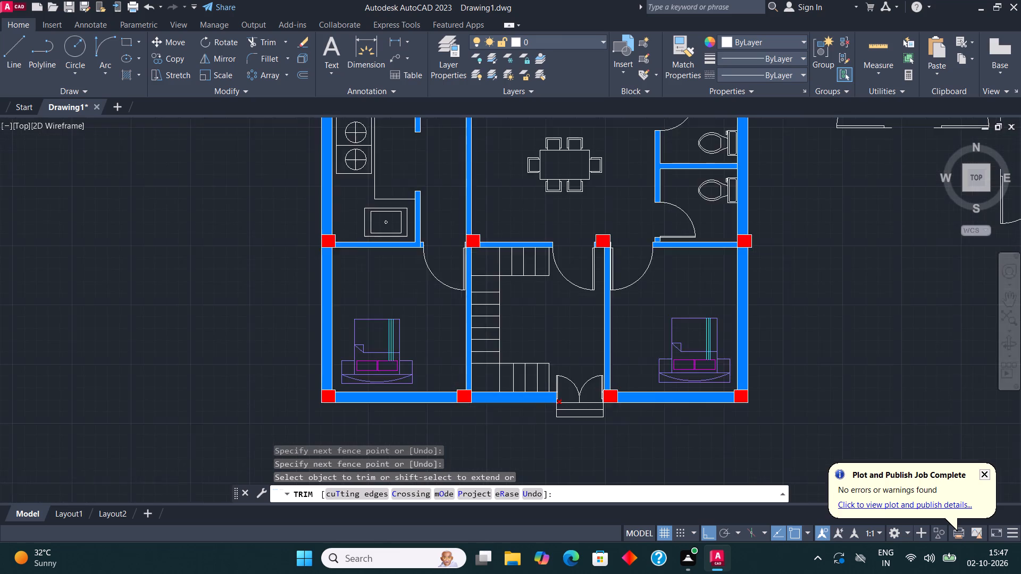
pyautogui.scroll(2, 554, 407)
pyautogui.scroll(-2, 552, 417)
pyautogui.press('Escape')
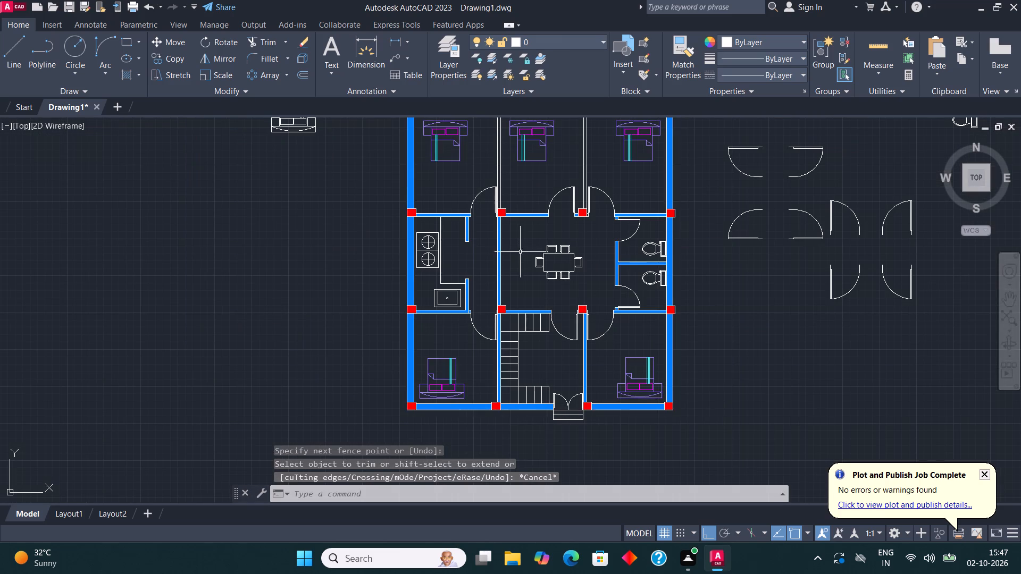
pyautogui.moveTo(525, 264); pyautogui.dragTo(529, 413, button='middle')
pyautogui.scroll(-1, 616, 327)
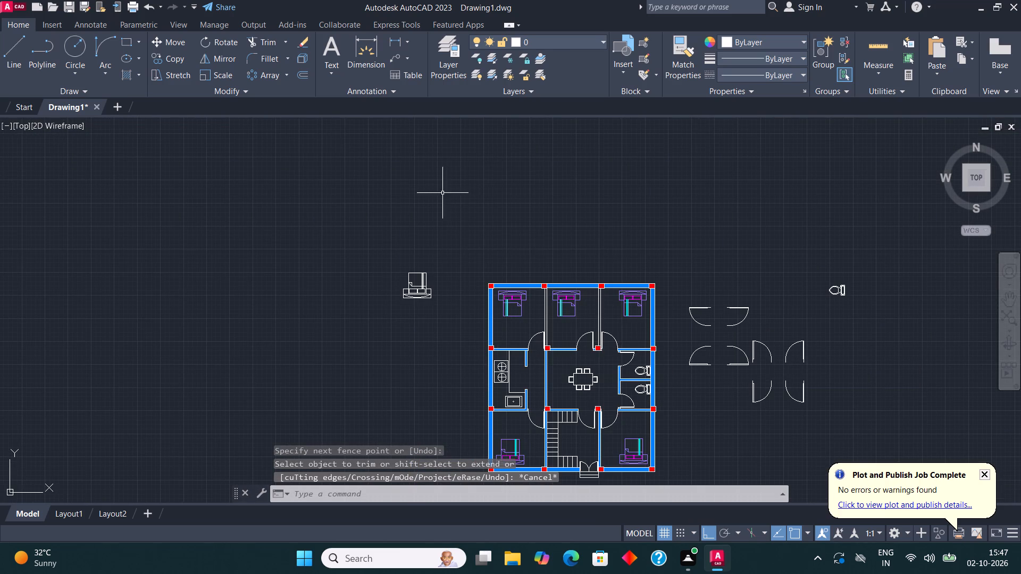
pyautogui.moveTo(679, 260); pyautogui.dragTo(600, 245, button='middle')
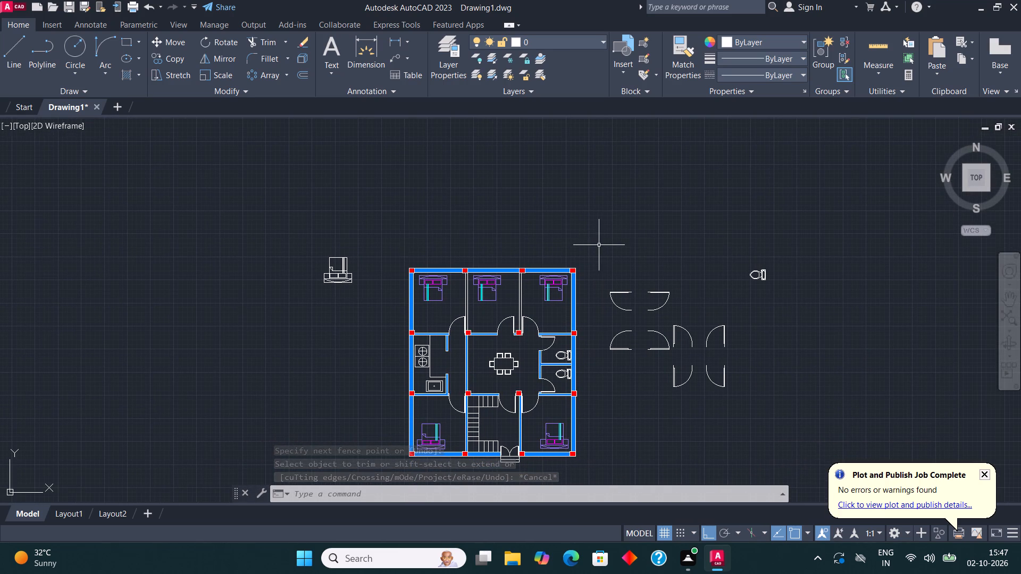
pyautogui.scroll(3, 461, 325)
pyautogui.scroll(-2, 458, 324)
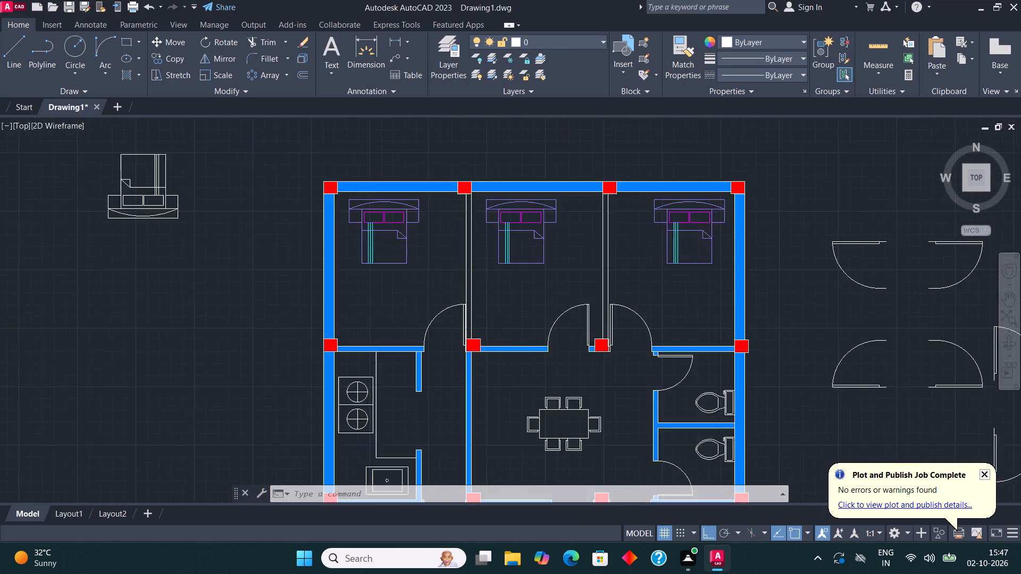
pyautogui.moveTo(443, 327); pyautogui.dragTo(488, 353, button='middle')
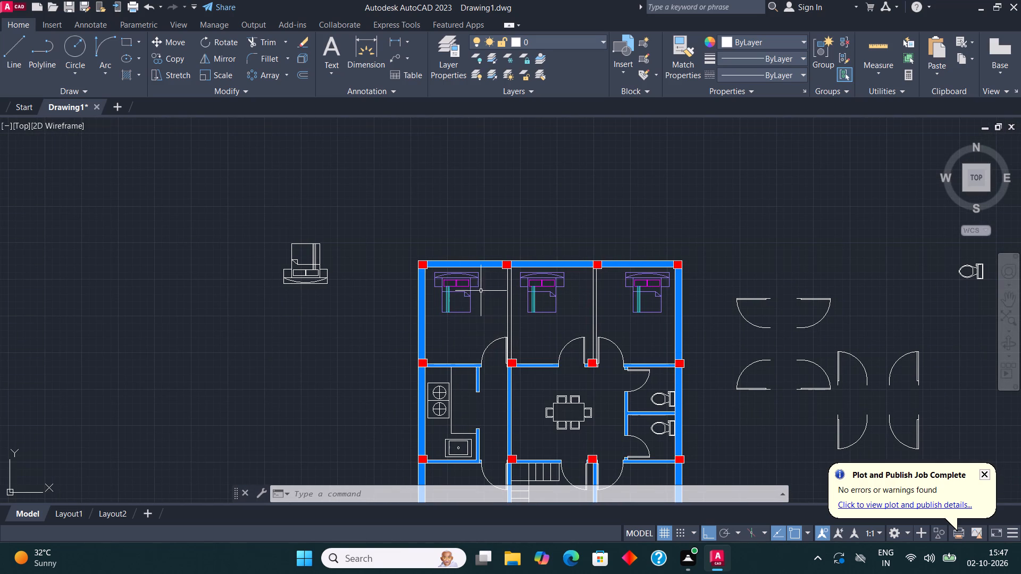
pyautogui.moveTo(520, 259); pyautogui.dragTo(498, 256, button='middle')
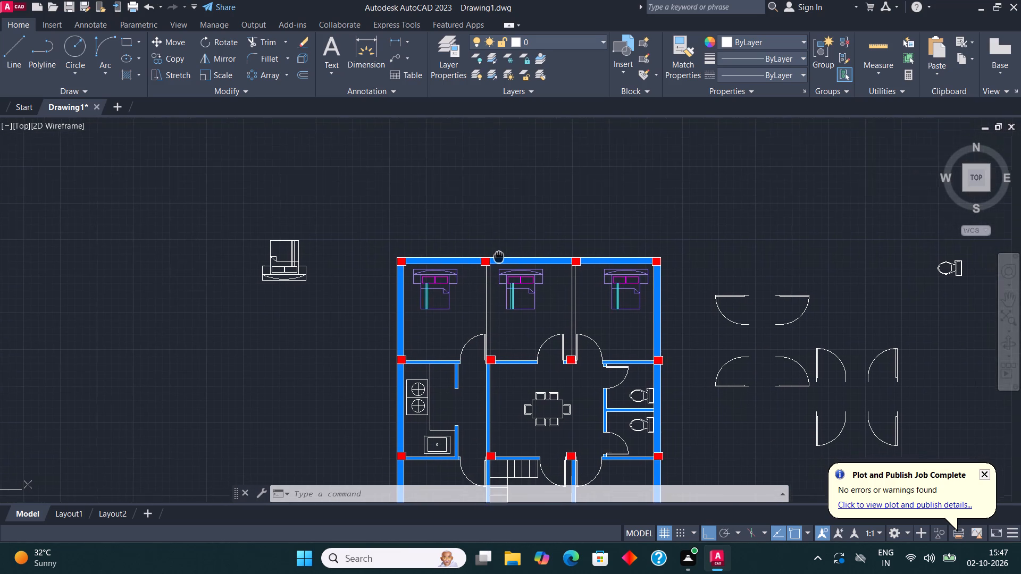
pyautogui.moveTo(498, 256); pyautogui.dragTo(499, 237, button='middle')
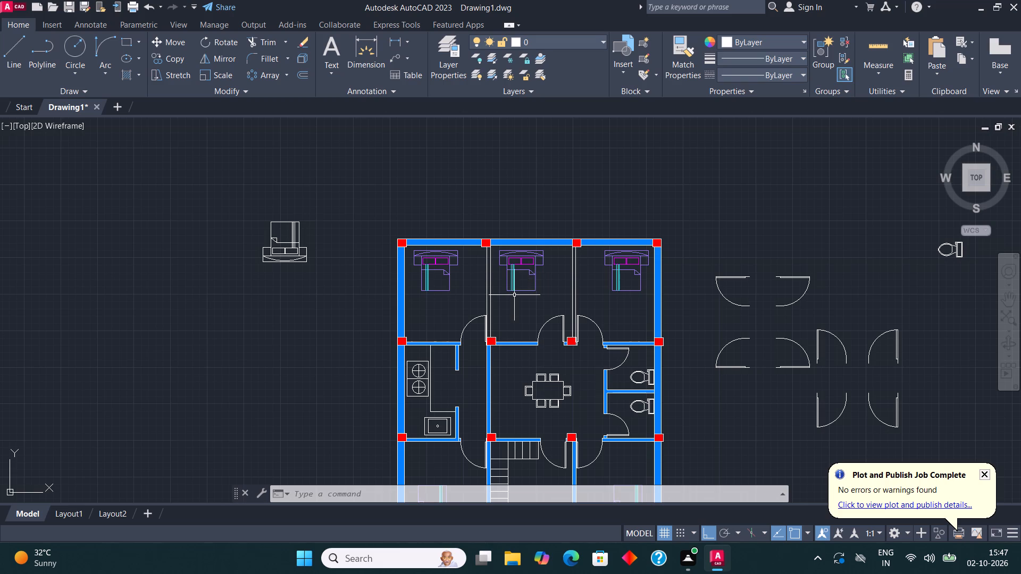
# Move the kitchen counter lines, two-burner stove and sink to layer FUR 2.
pyautogui.moveTo(533, 332); pyautogui.dragTo(534, 281, button='middle')
pyautogui.scroll(-2, 534, 281)
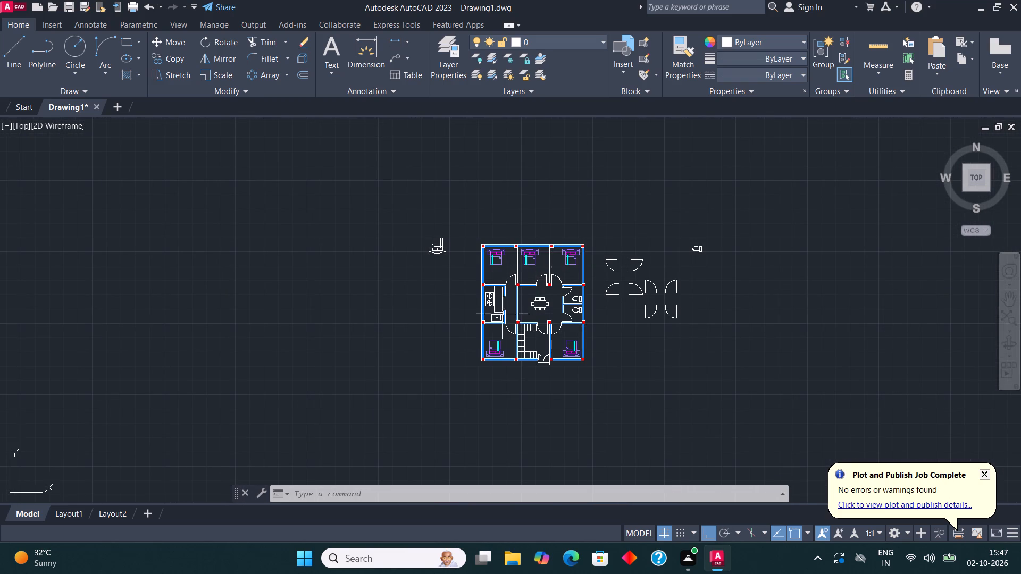
pyautogui.moveTo(531, 359); pyautogui.dragTo(545, 287, button='middle')
pyautogui.scroll(3, 582, 201)
pyautogui.moveTo(186, 396); pyautogui.dragTo(206, 396, button='middle')
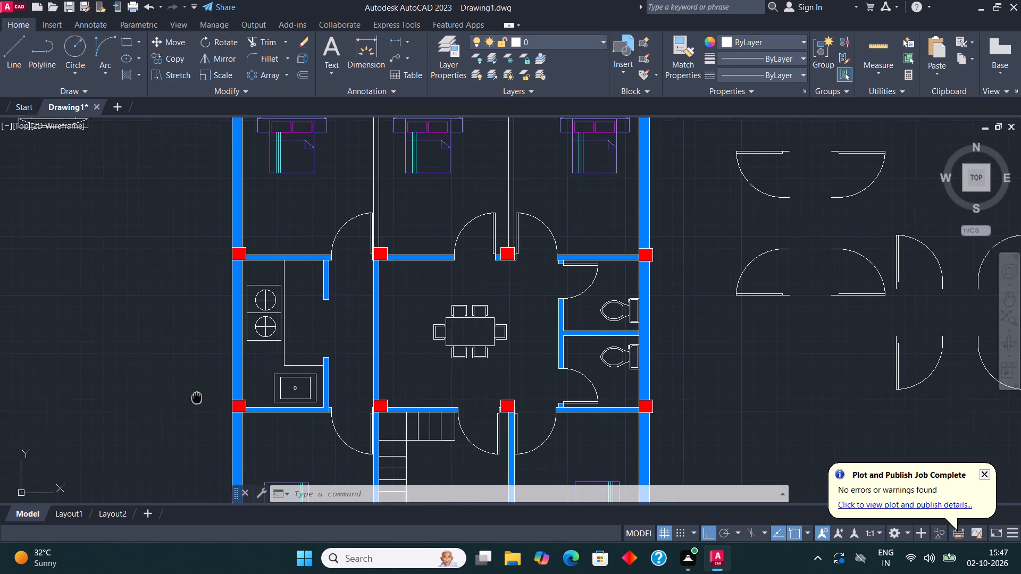
pyautogui.moveTo(206, 396); pyautogui.dragTo(384, 434, button='middle')
pyautogui.scroll(2, 476, 481)
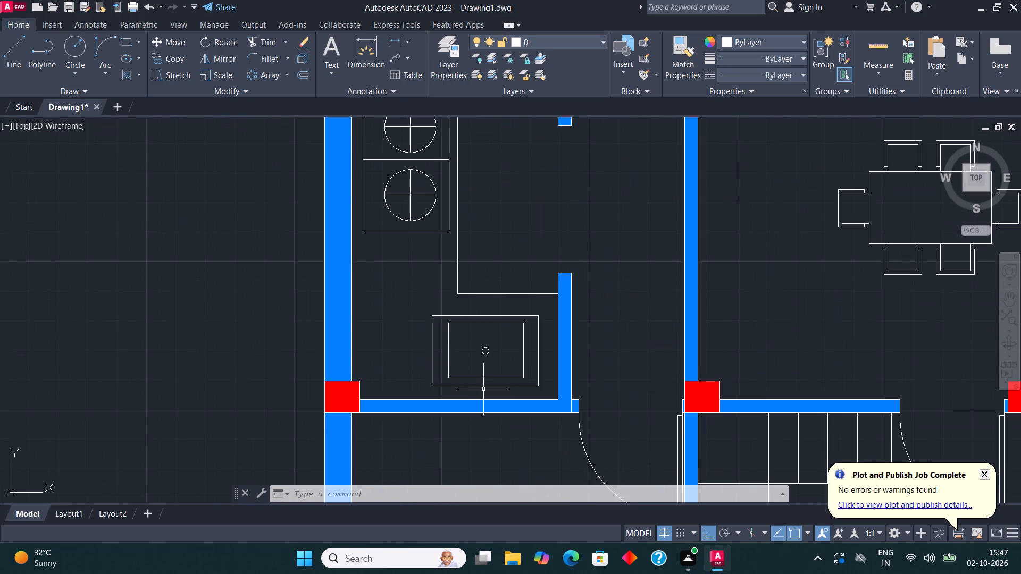
pyautogui.click(484, 390)
pyautogui.click(402, 176)
pyautogui.moveTo(415, 193); pyautogui.dragTo(420, 347, button='middle')
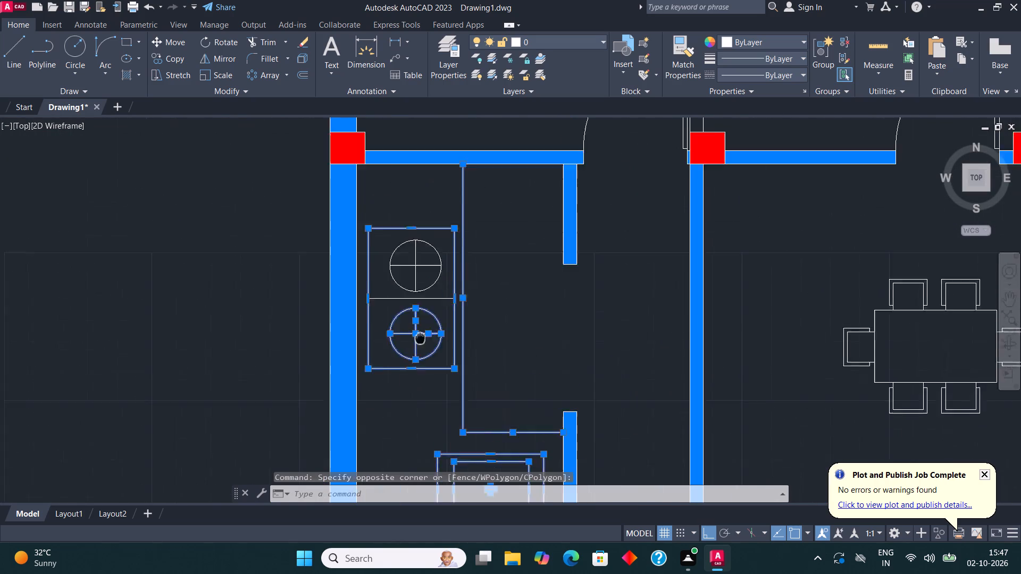
pyautogui.moveTo(420, 347); pyautogui.dragTo(421, 354, button='middle')
pyautogui.moveTo(511, 413); pyautogui.dragTo(489, 370)
pyautogui.click(380, 231)
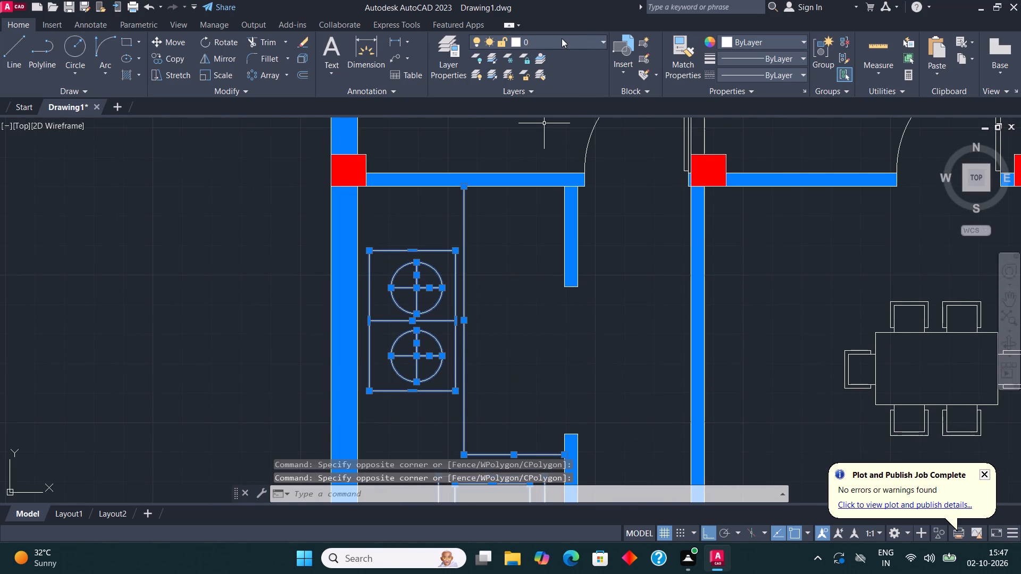
pyautogui.click(562, 38)
pyautogui.click(543, 104)
pyautogui.scroll(-3, 404, 233)
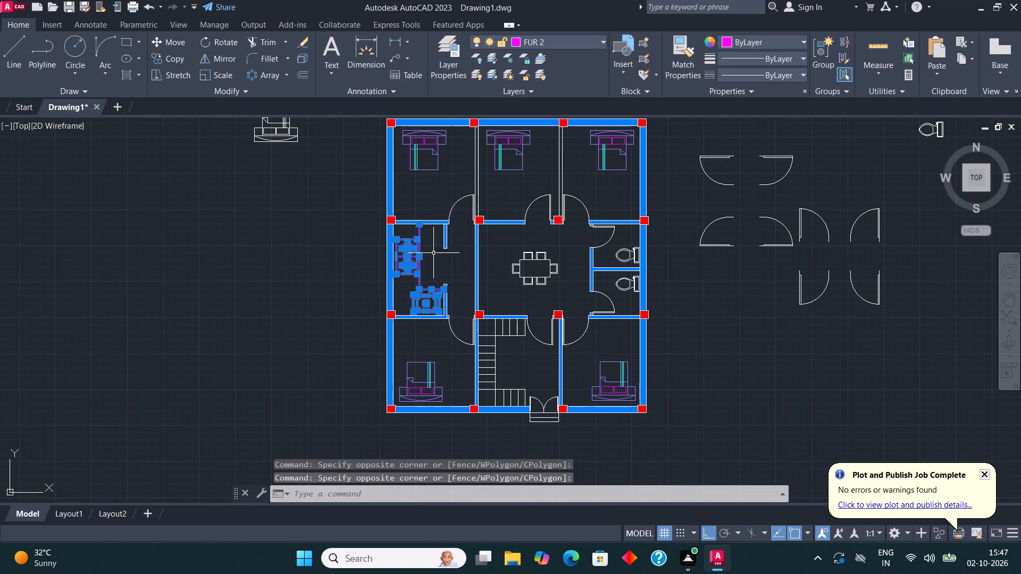
pyautogui.press('Escape')
# Move the dining table and its six chairs to layer FUR.
pyautogui.moveTo(645, 285); pyautogui.dragTo(607, 283, button='middle')
pyautogui.scroll(1, 599, 275)
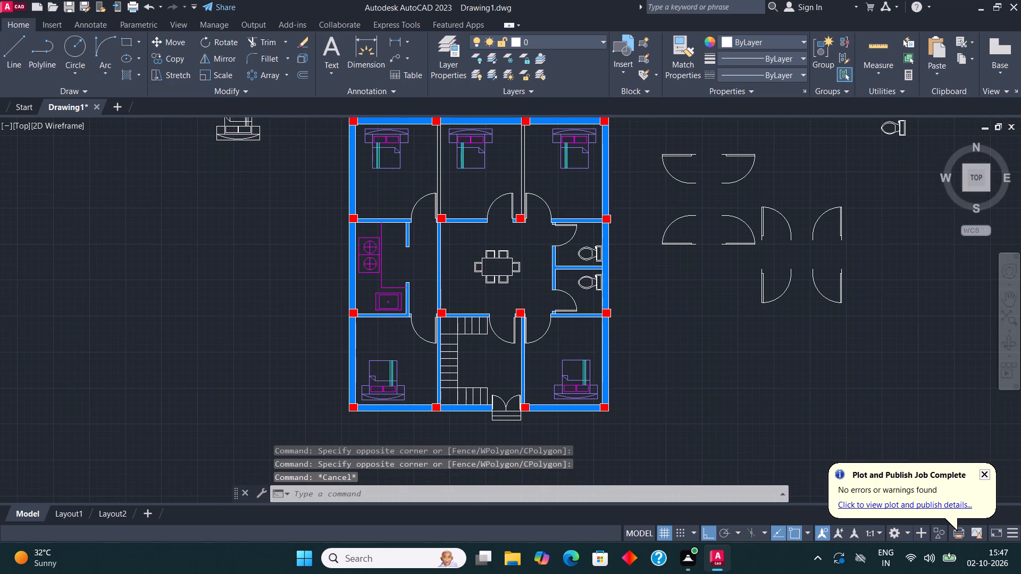
pyautogui.click(487, 294)
pyautogui.click(370, 231)
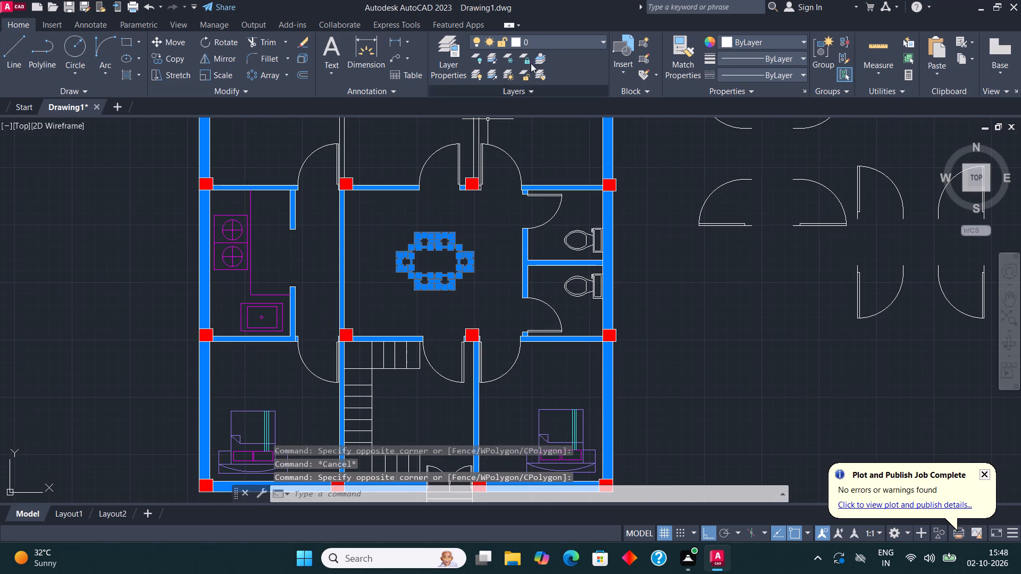
pyautogui.click(559, 48)
pyautogui.click(536, 88)
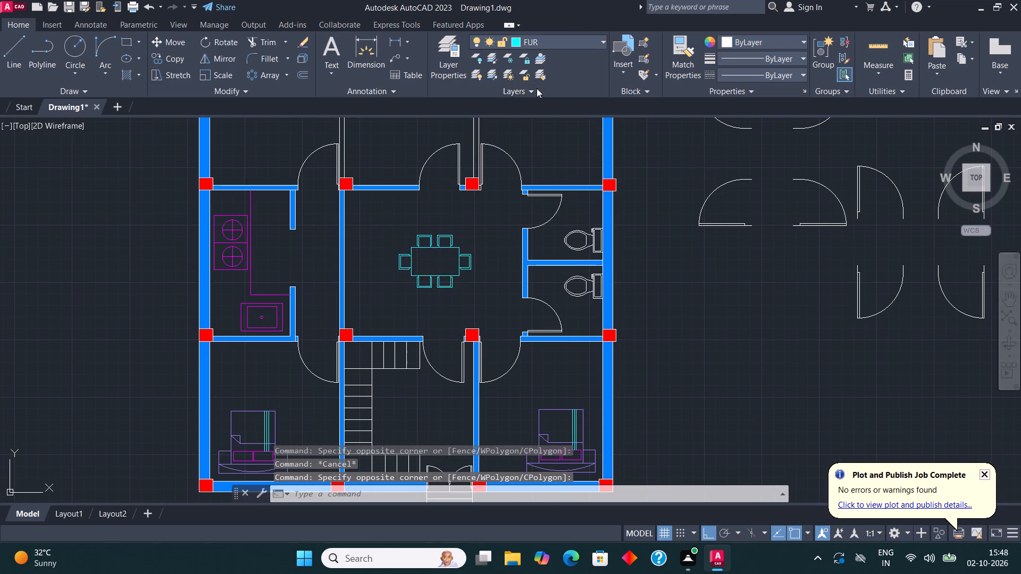
pyautogui.press('Escape')
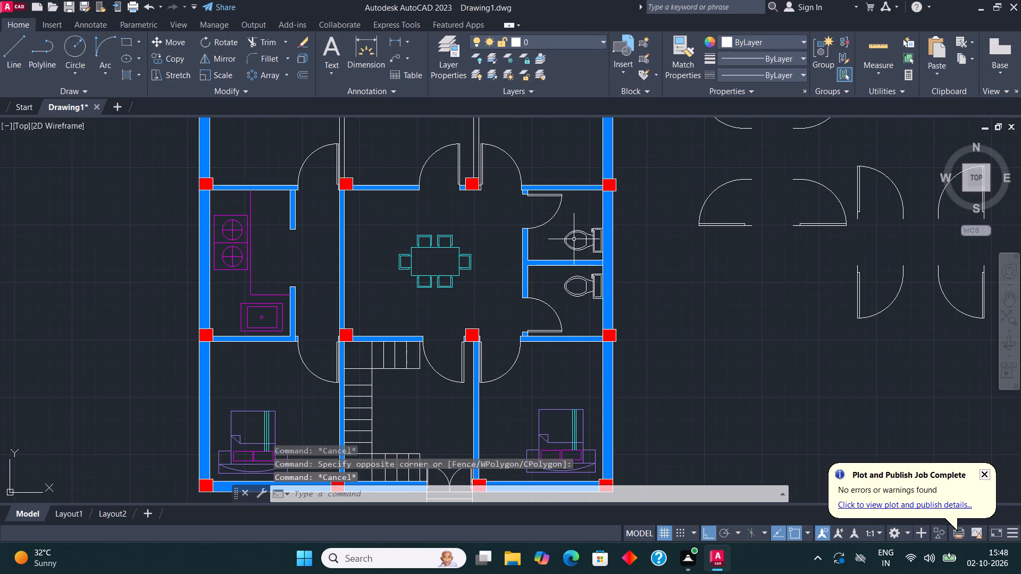
# Move the toilets in both bathrooms to layer FUR 3.
pyautogui.click(569, 232)
pyautogui.click(571, 277)
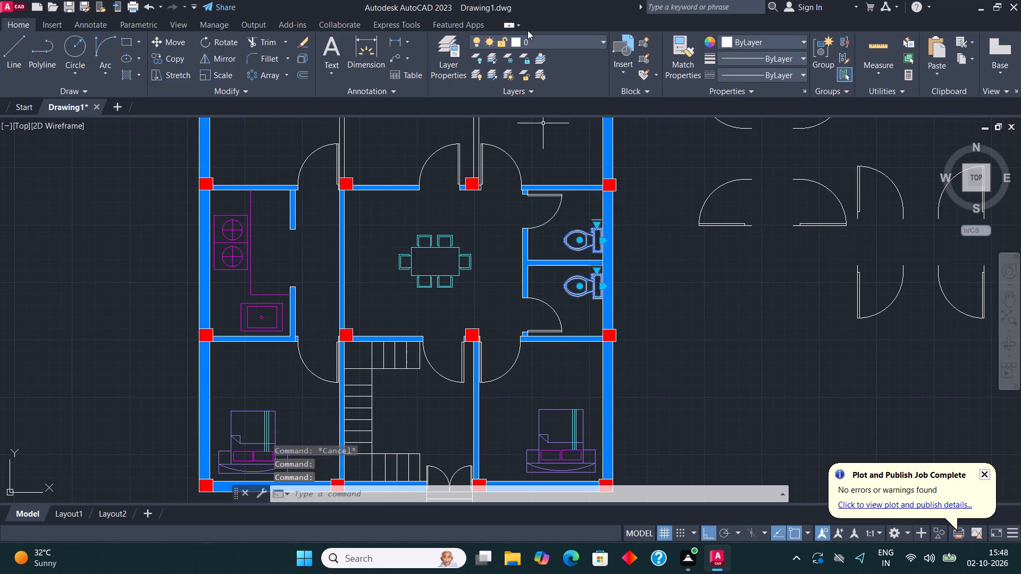
pyautogui.click(535, 39)
pyautogui.click(543, 123)
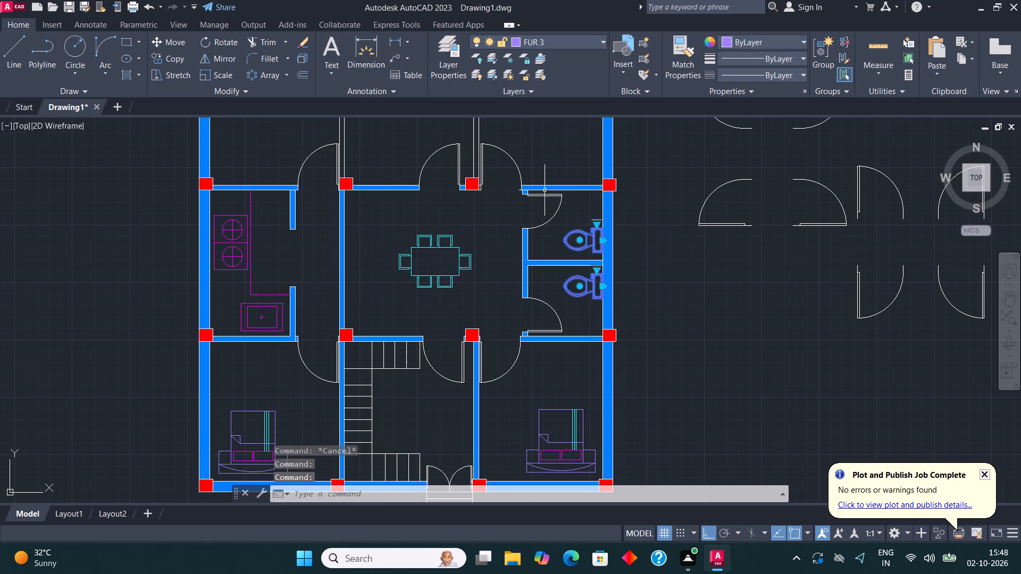
pyautogui.press('Escape')
# Make WALL the current layer and solid-hatch the two partition walls between the three upper bedrooms.
pyautogui.moveTo(578, 233); pyautogui.dragTo(579, 342, button='middle')
pyautogui.scroll(-2, 583, 269)
pyautogui.scroll(2, 464, 261)
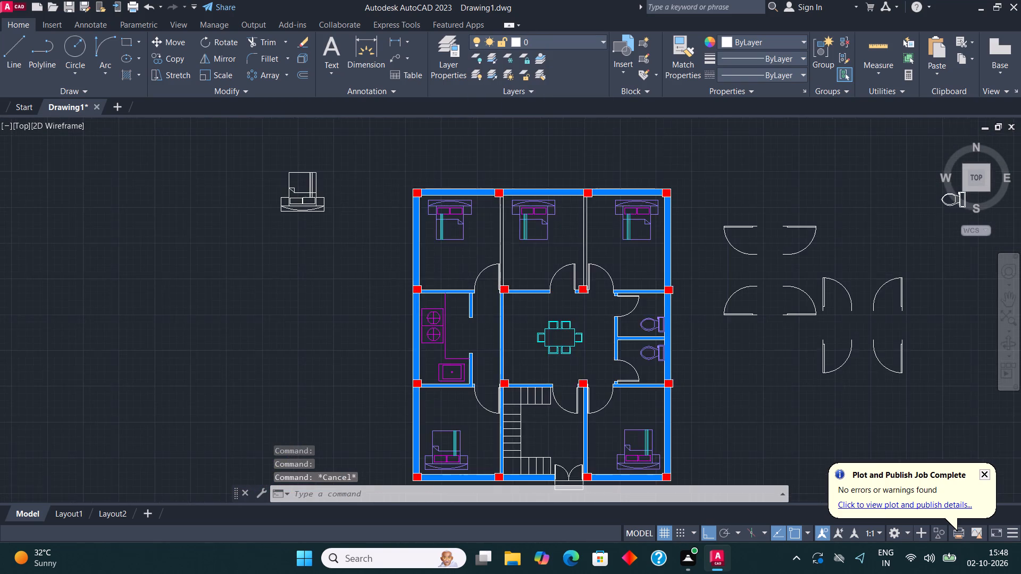
pyautogui.moveTo(558, 262); pyautogui.dragTo(510, 311, button='middle')
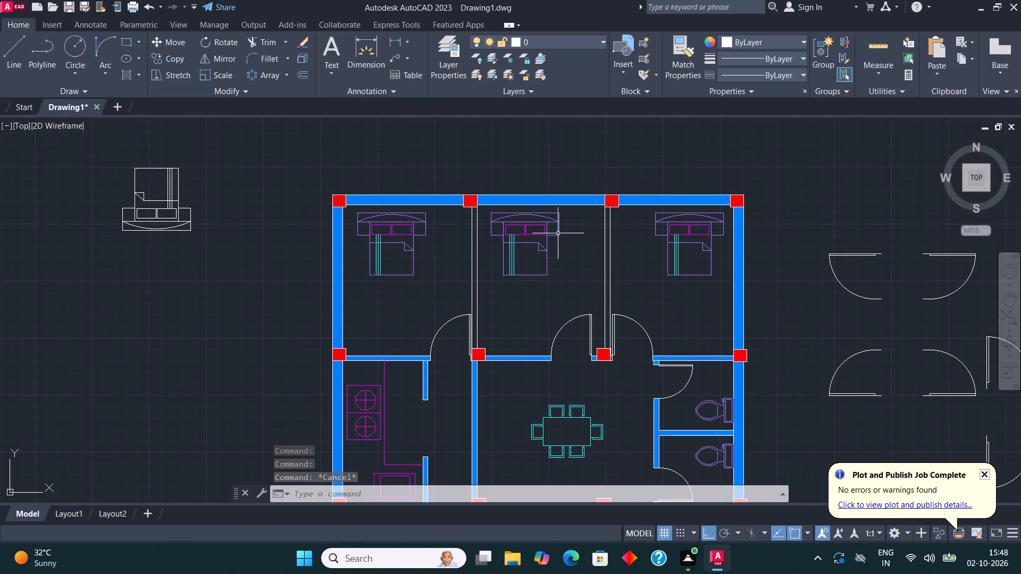
pyautogui.click(564, 40)
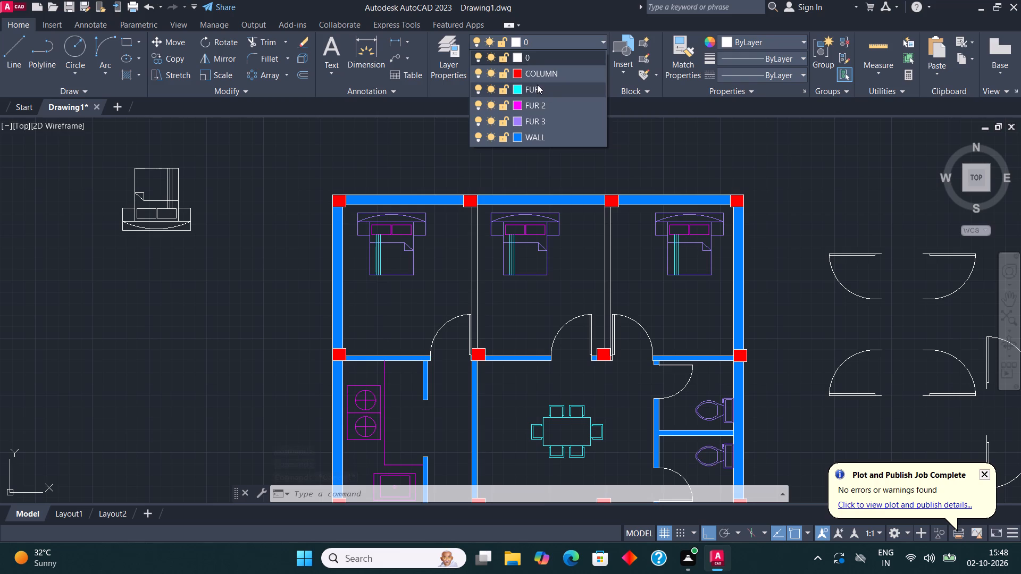
pyautogui.click(541, 139)
pyautogui.press('h')
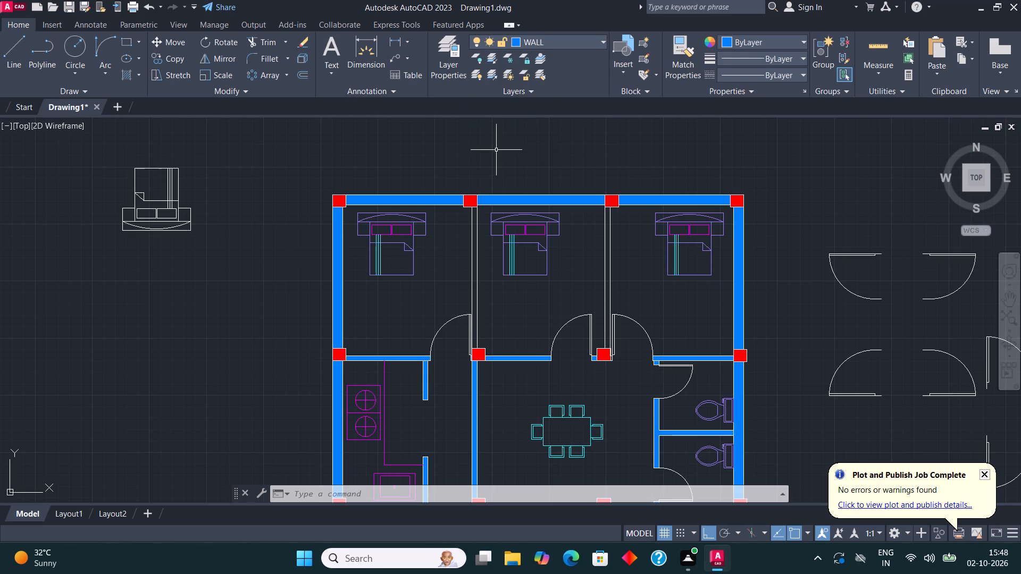
pyautogui.press('Return')
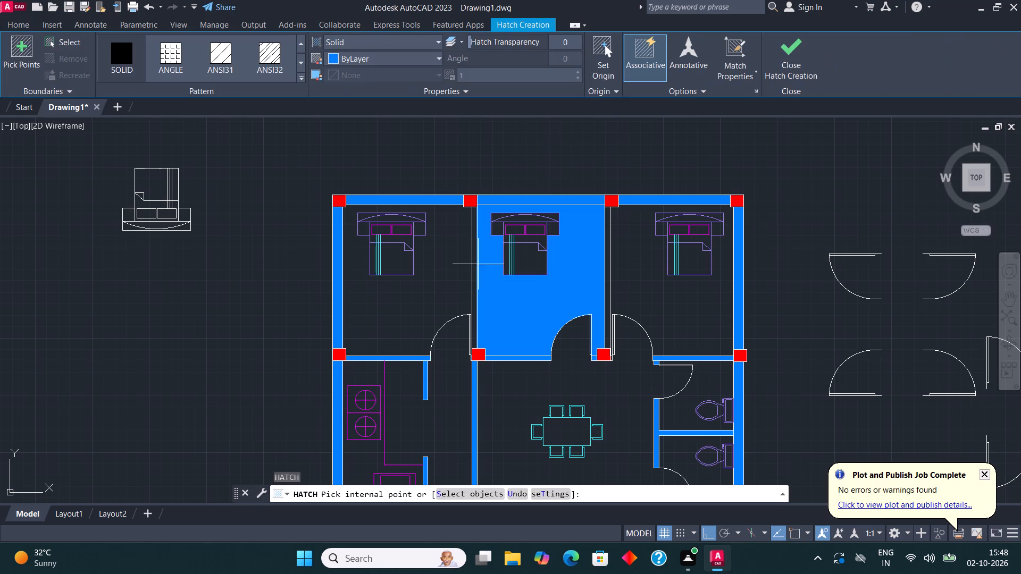
pyautogui.click(473, 260)
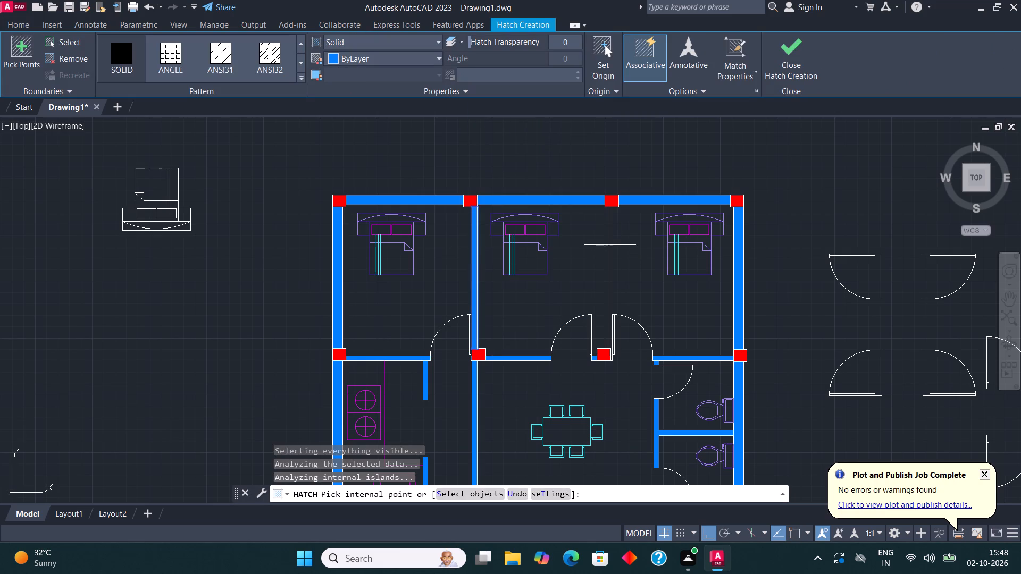
pyautogui.click(608, 242)
pyautogui.click(788, 53)
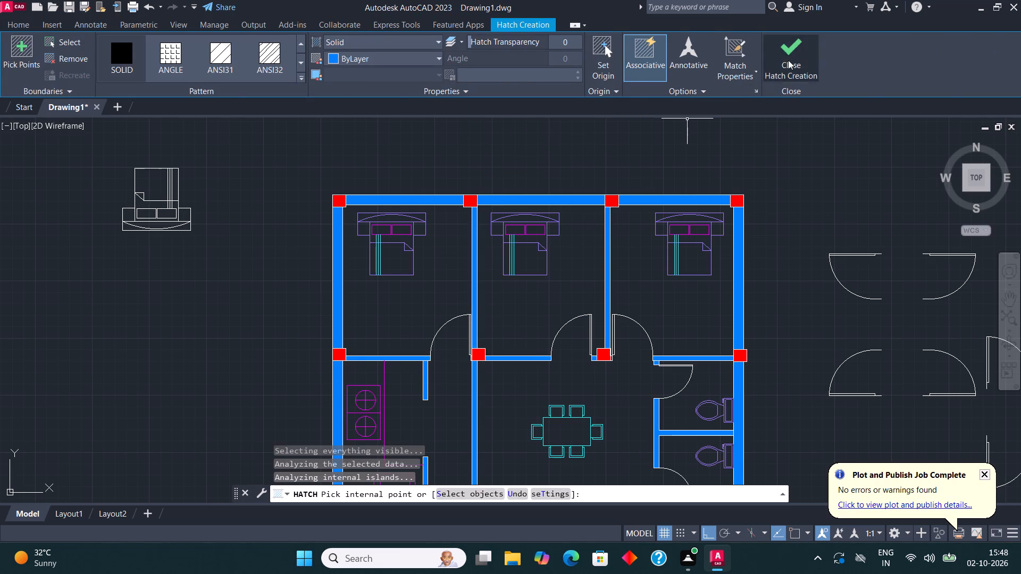
# Create a new layer named DOOR with yellow index color 50.
pyautogui.scroll(-2, 634, 187)
pyautogui.scroll(2, 595, 372)
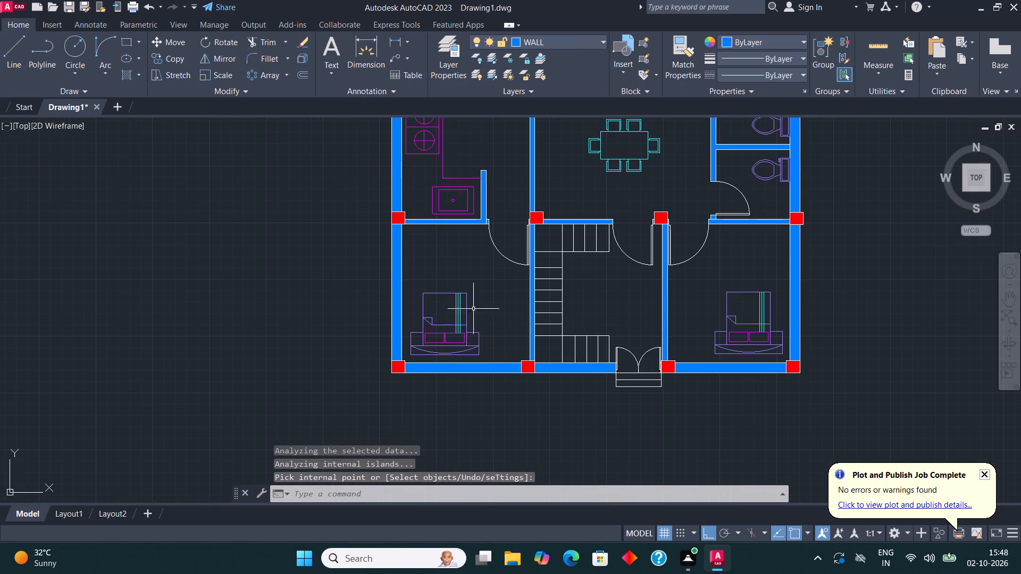
pyautogui.scroll(-1, 508, 320)
pyautogui.moveTo(599, 258); pyautogui.dragTo(578, 354, button='middle')
pyautogui.moveTo(584, 184); pyautogui.dragTo(581, 246, button='middle')
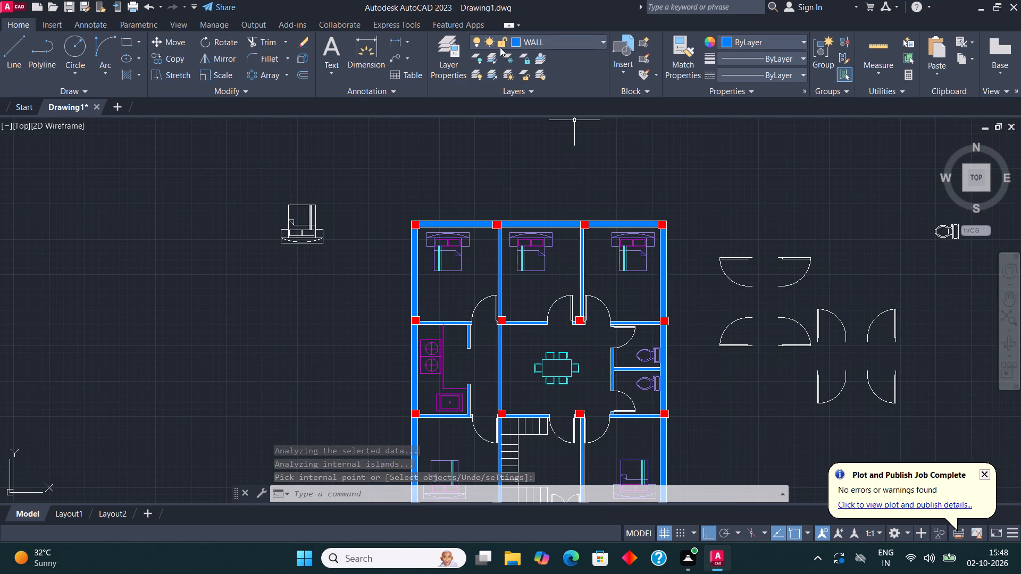
pyautogui.click(438, 47)
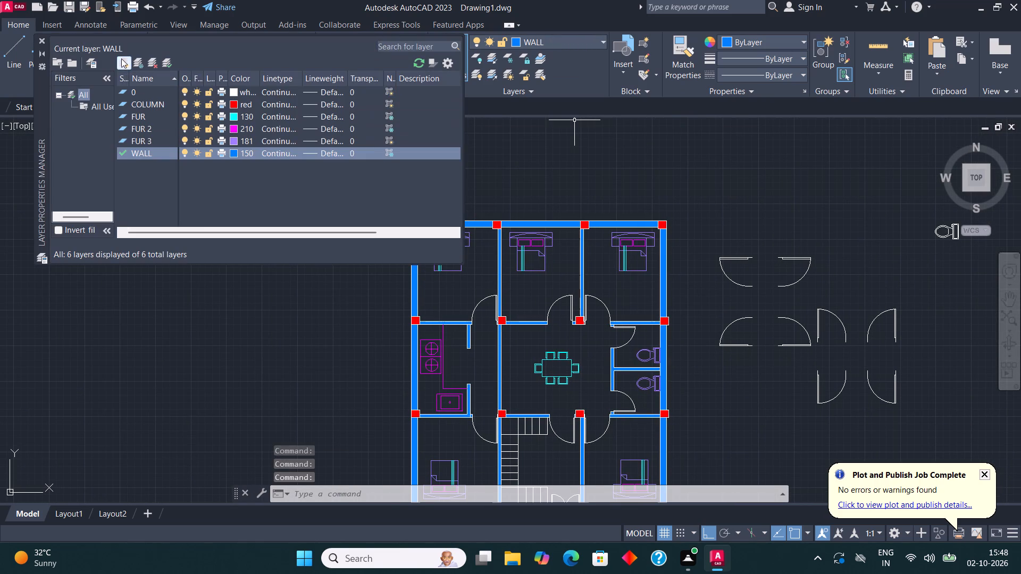
pyautogui.click(121, 58)
pyautogui.write('DOOR')
pyautogui.click(234, 166)
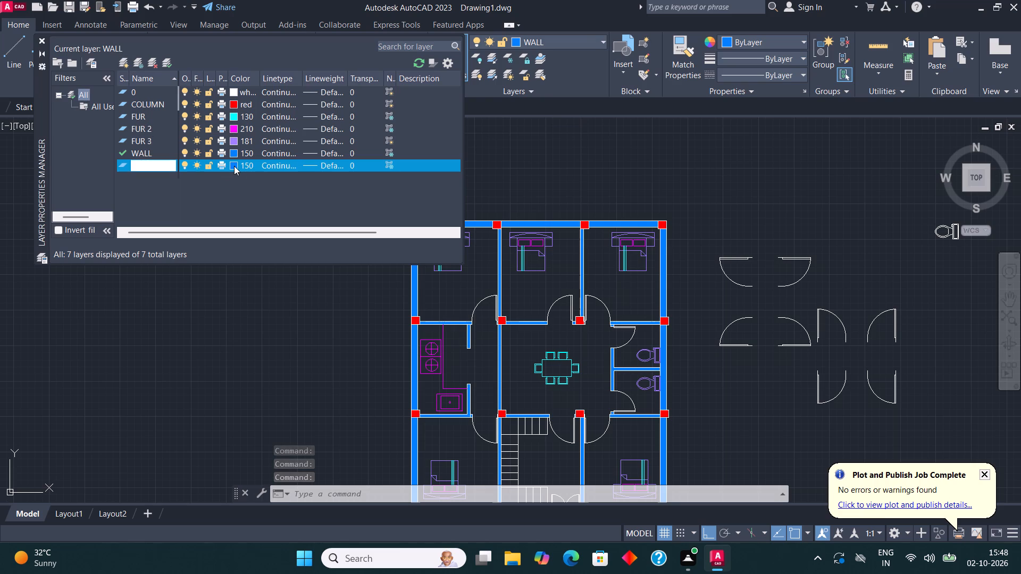
pyautogui.click(436, 233)
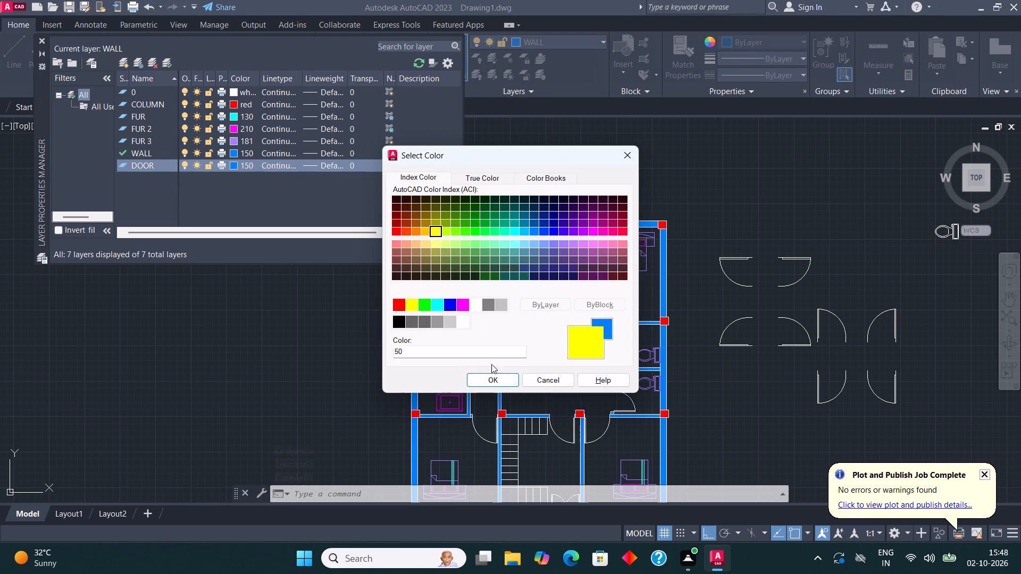
pyautogui.click(495, 381)
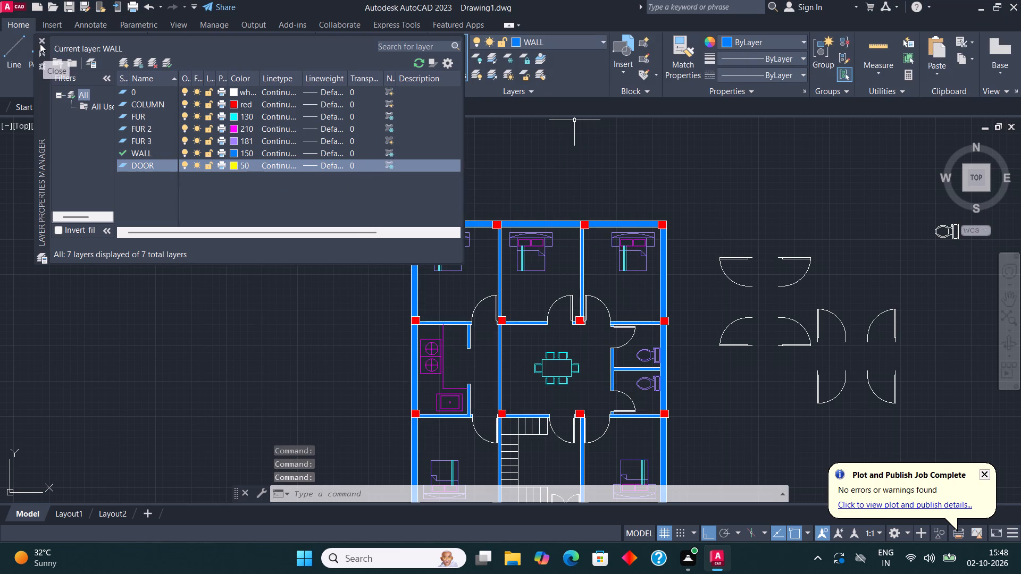
pyautogui.click(40, 40)
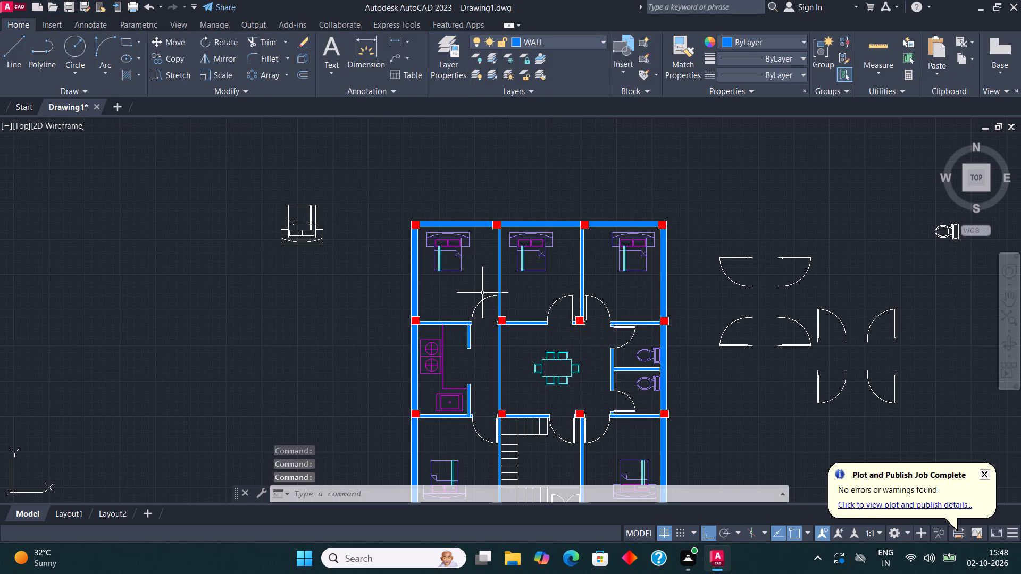
# Select all similar door blocks from the upper-left bedroom door and move them to layer DOOR.
pyautogui.click(482, 301)
pyautogui.rightClick(481, 301)
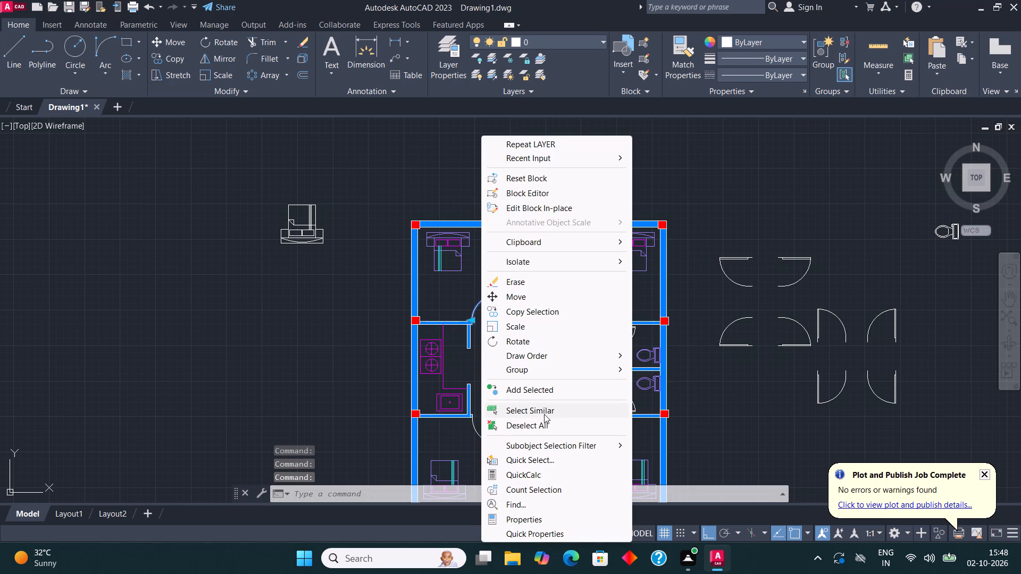
pyautogui.click(544, 414)
pyautogui.click(547, 43)
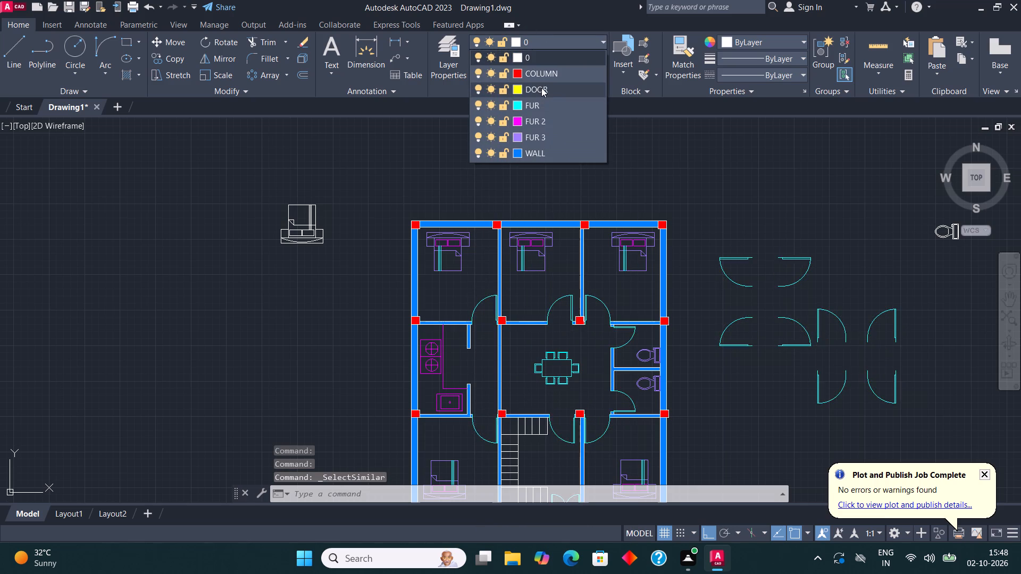
pyautogui.click(541, 88)
pyautogui.press('Escape')
# Move all the staircase tread and edge lines in the staircase hall to layer FUR 3.
pyautogui.scroll(-2, 482, 160)
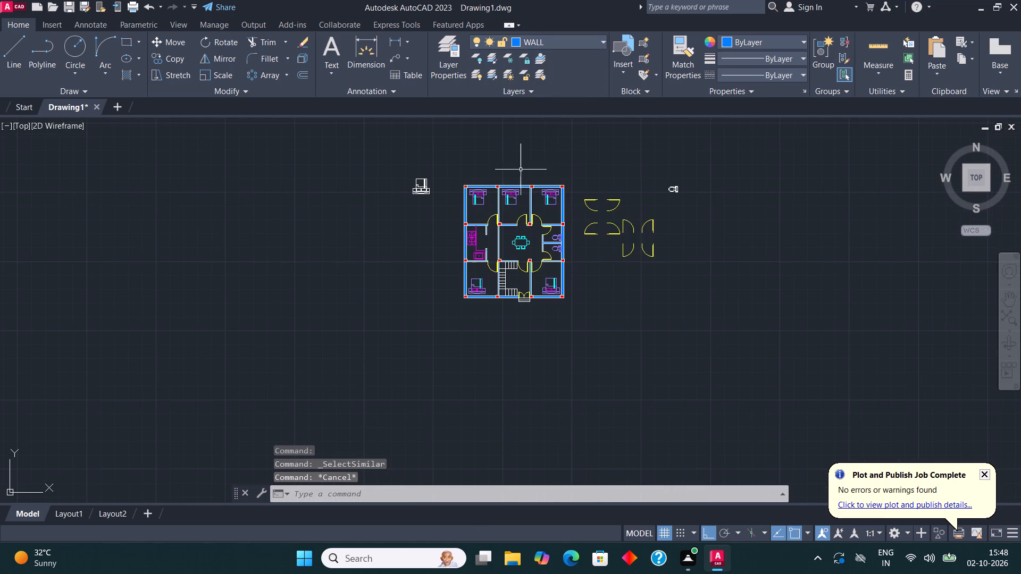
pyautogui.moveTo(536, 189); pyautogui.dragTo(561, 207, button='middle')
pyautogui.scroll(3, 515, 256)
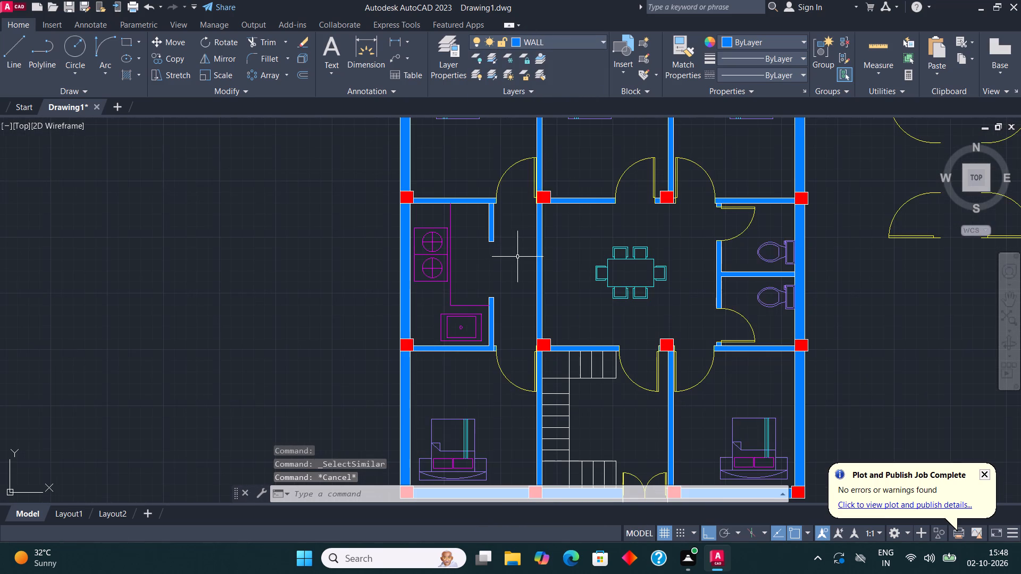
pyautogui.scroll(-1, 515, 247)
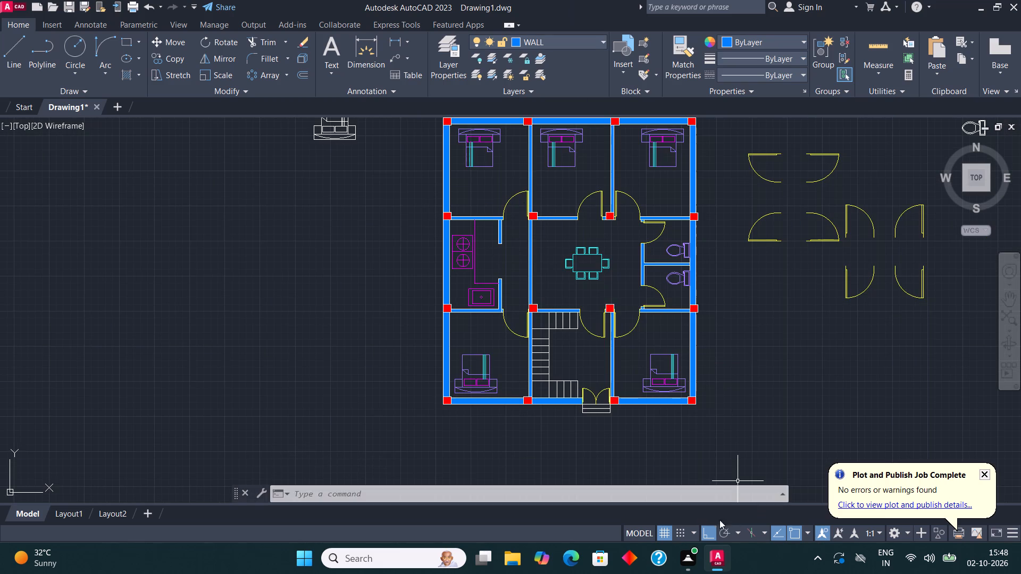
pyautogui.scroll(3, 562, 393)
pyautogui.click(625, 386)
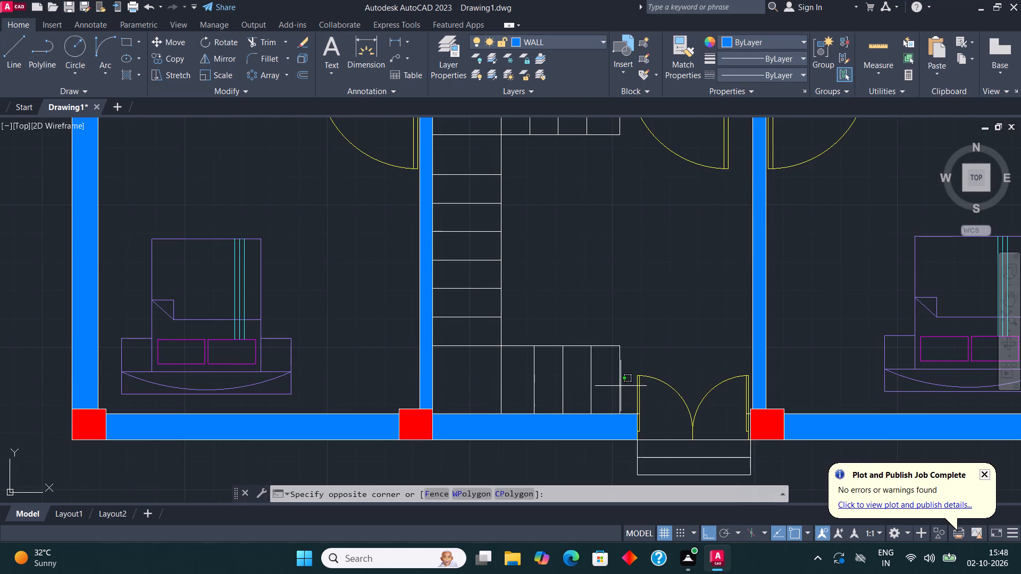
pyautogui.click(469, 121)
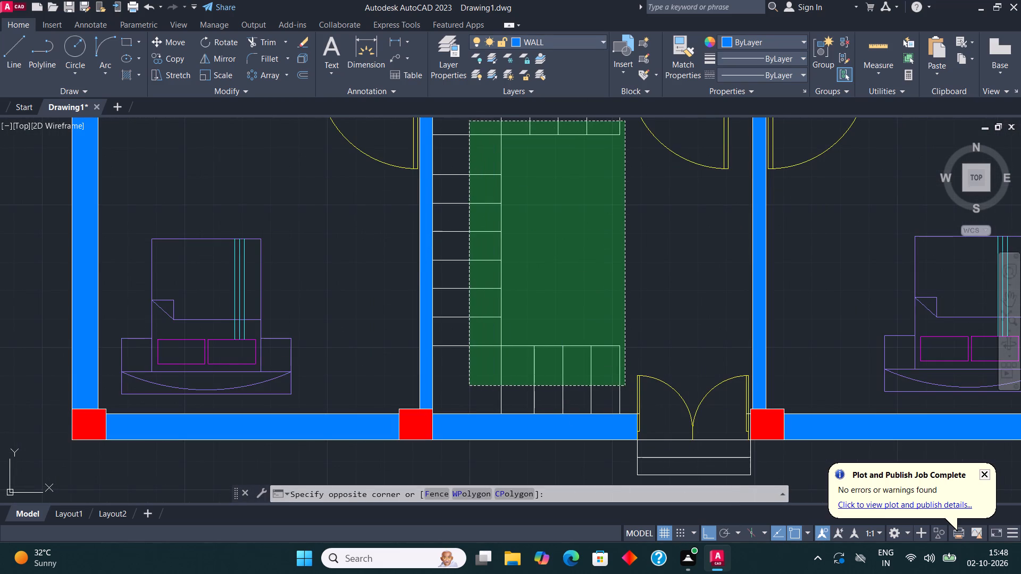
pyautogui.moveTo(534, 177); pyautogui.dragTo(532, 301, button='middle')
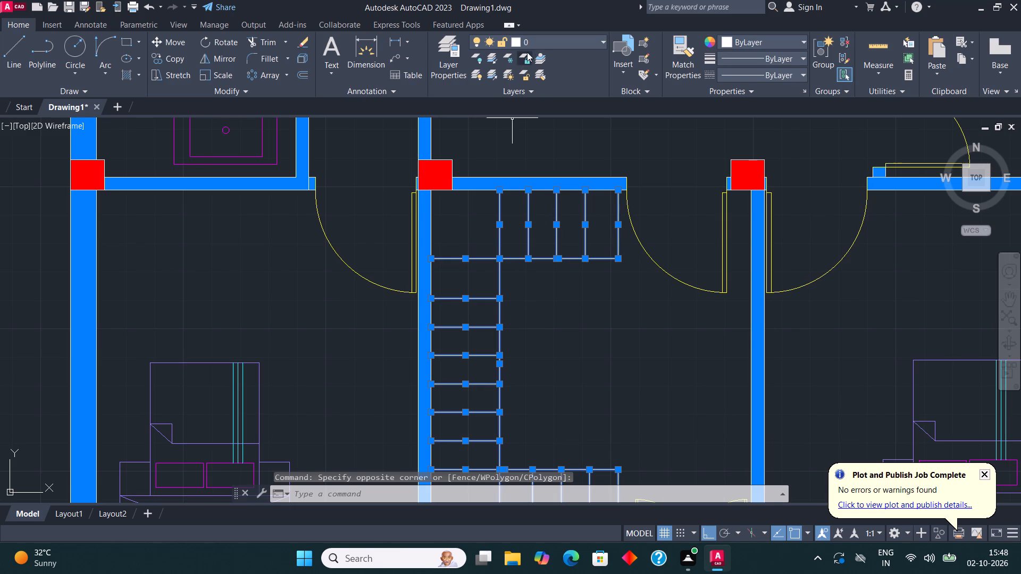
pyautogui.click(534, 41)
pyautogui.click(555, 131)
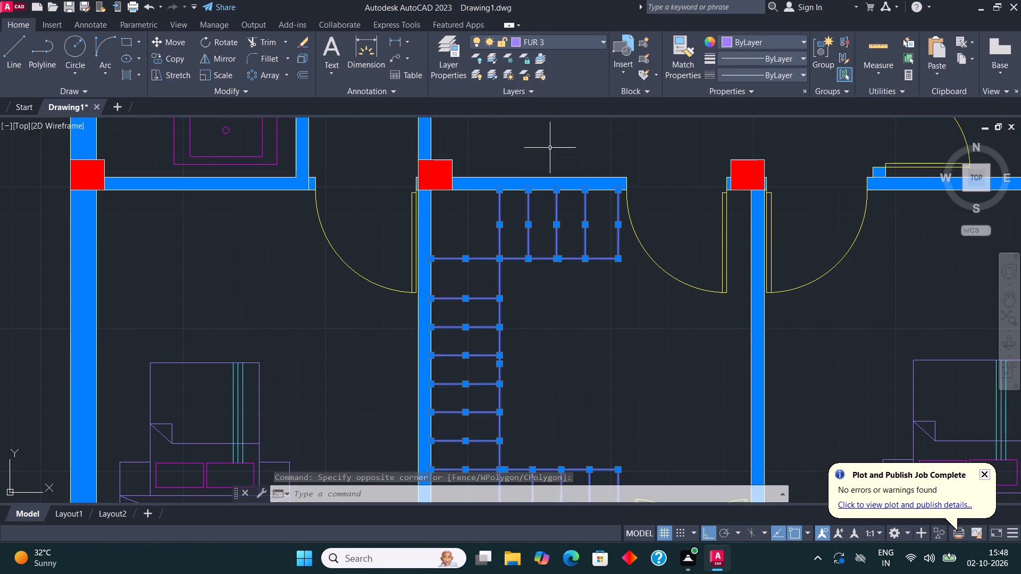
# Make FUR 3 the current layer and draw a horizontal direction line from the lower stair flight's end-tread midpoint across its steps.
pyautogui.scroll(-1, 485, 180)
pyautogui.press('Escape')
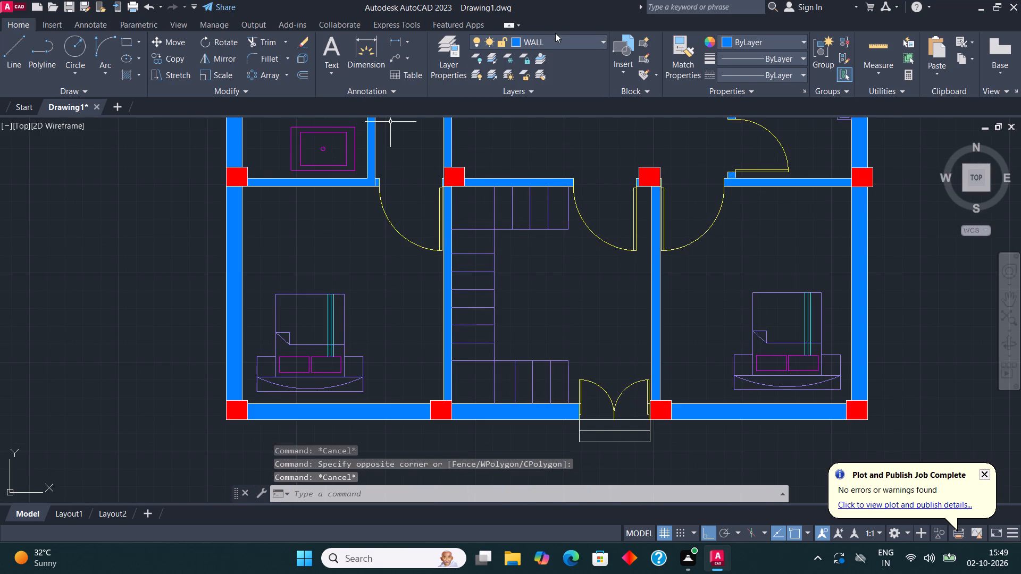
pyautogui.click(558, 37)
pyautogui.click(564, 136)
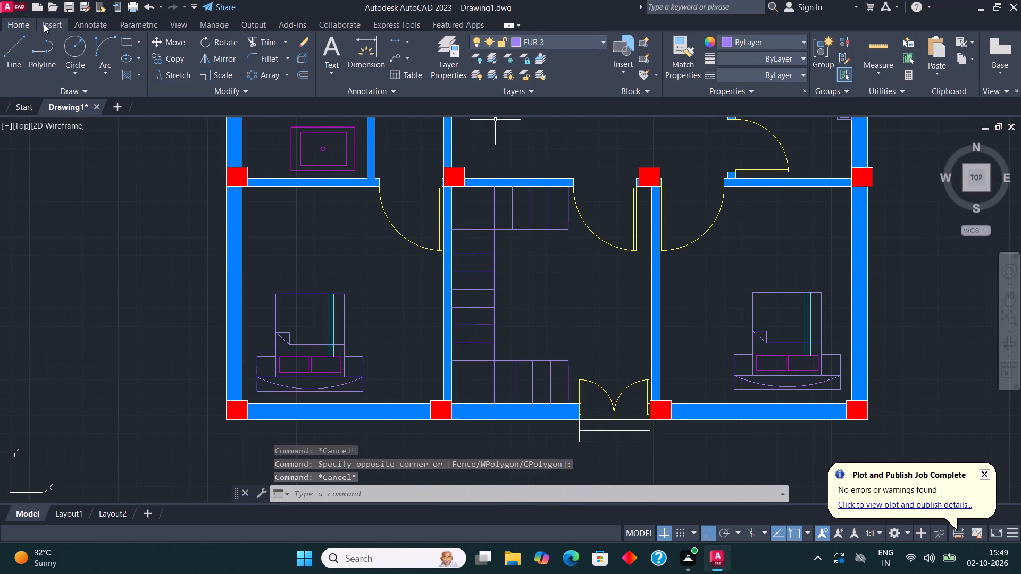
pyautogui.click(13, 49)
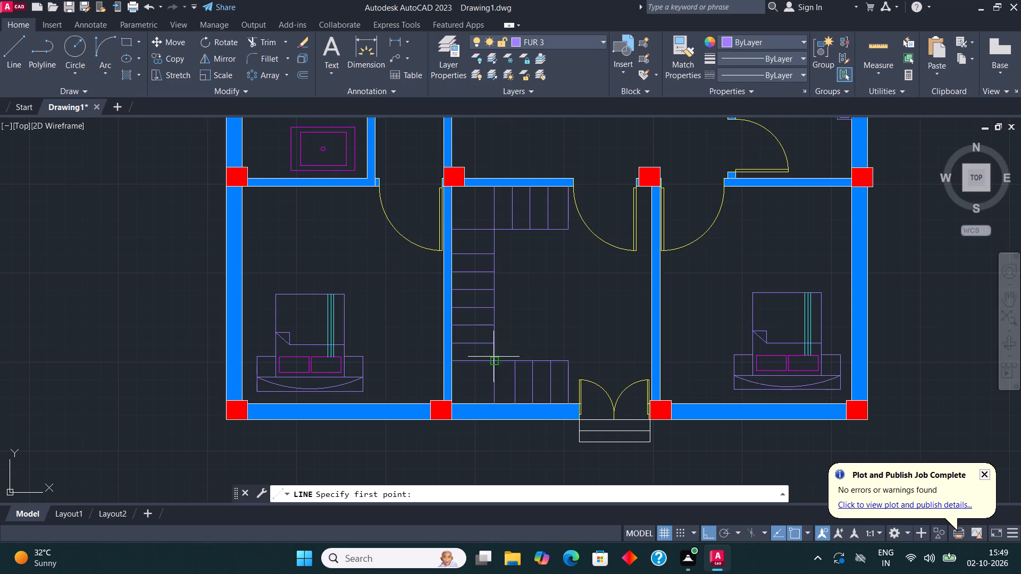
pyautogui.scroll(2, 582, 391)
pyautogui.click(540, 370)
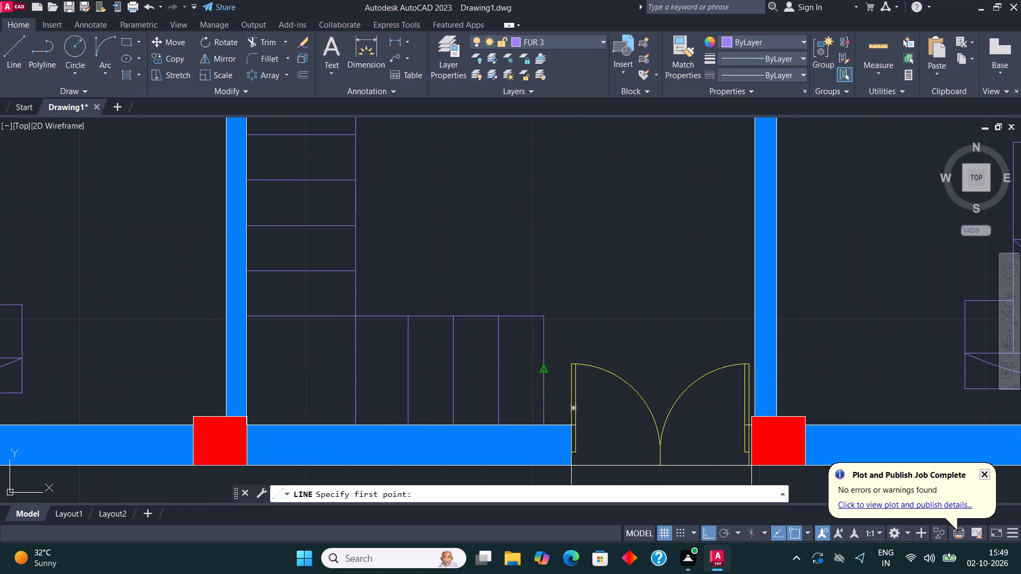
pyautogui.click(384, 368)
pyautogui.press('Escape')
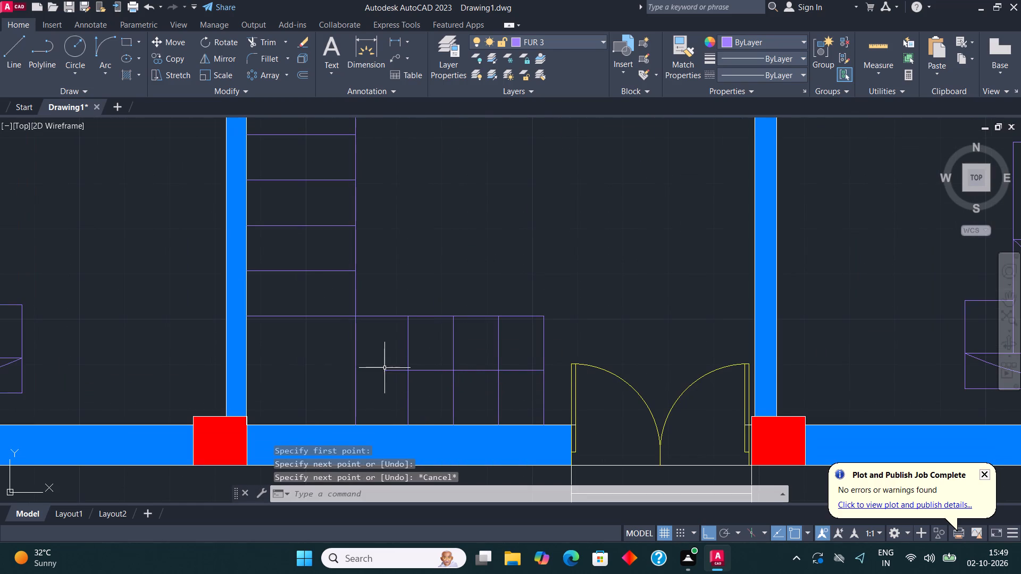
# Draw a diagonal arrowhead line from the direction line's tip to the adjacent tread and mirror it about the direction line, keeping the source.
pyautogui.click(16, 51)
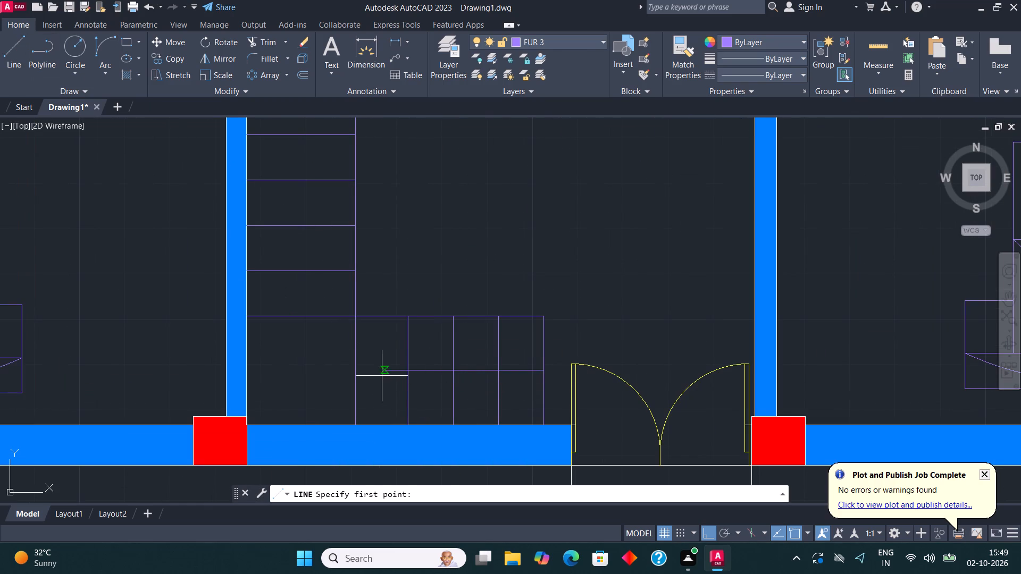
pyautogui.click(383, 372)
pyautogui.click(408, 397)
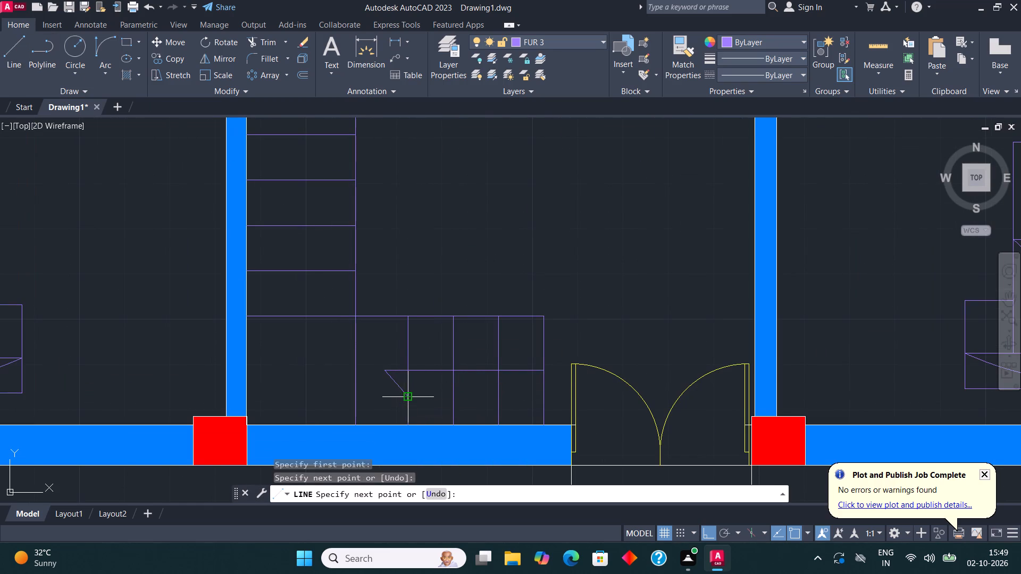
pyautogui.press('space')
pyautogui.click(394, 383)
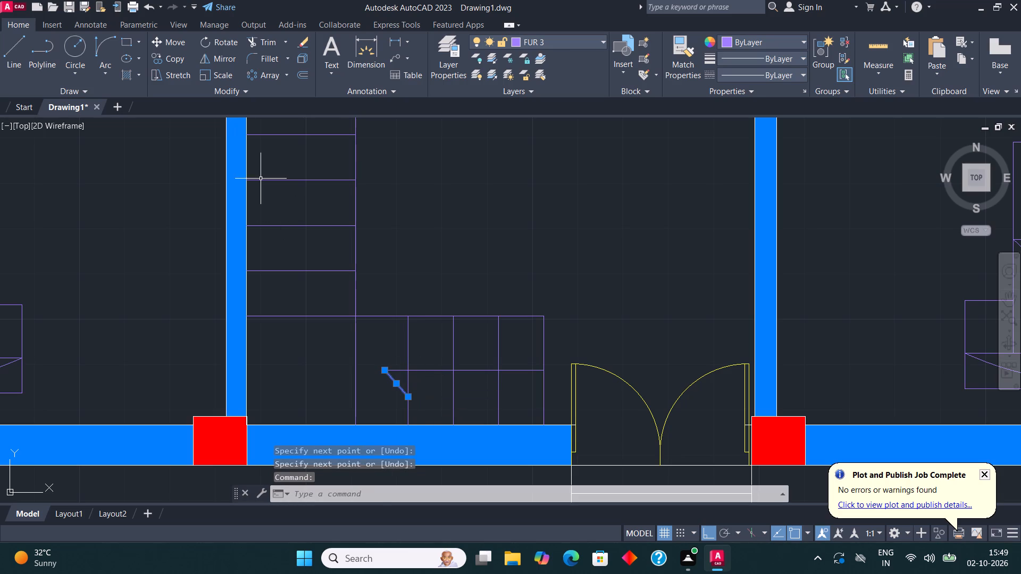
pyautogui.click(231, 54)
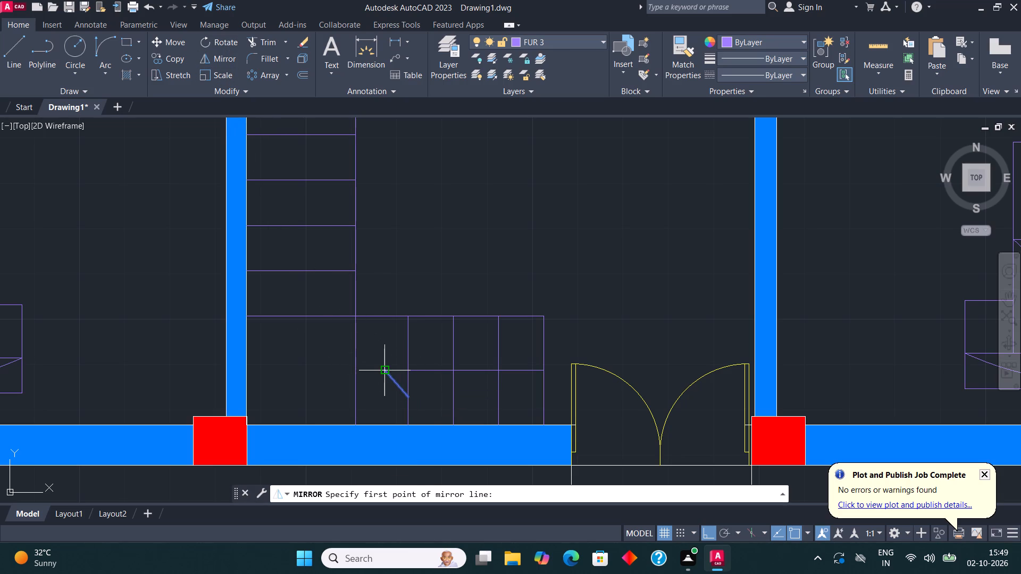
pyautogui.click(381, 368)
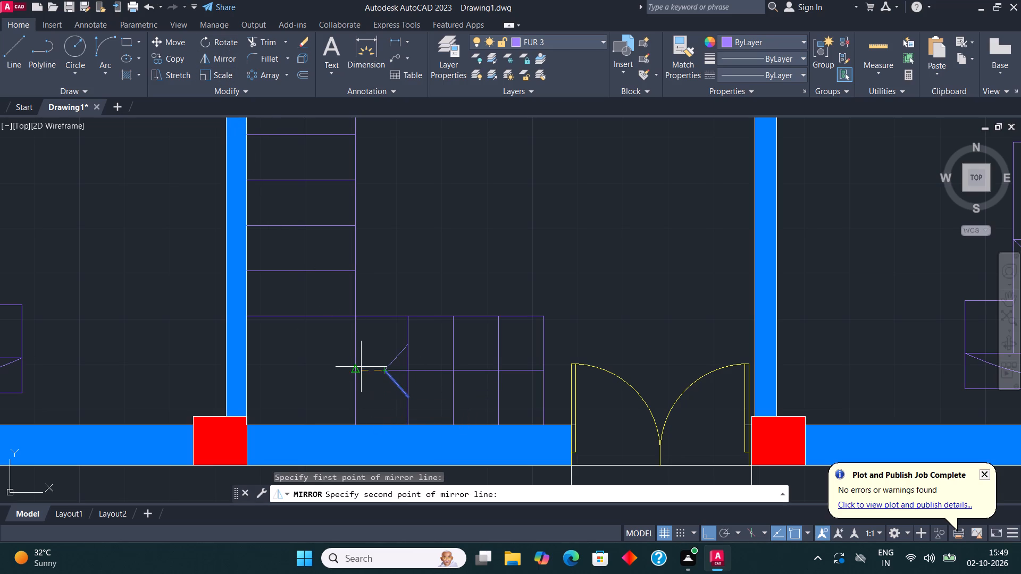
pyautogui.click(374, 374)
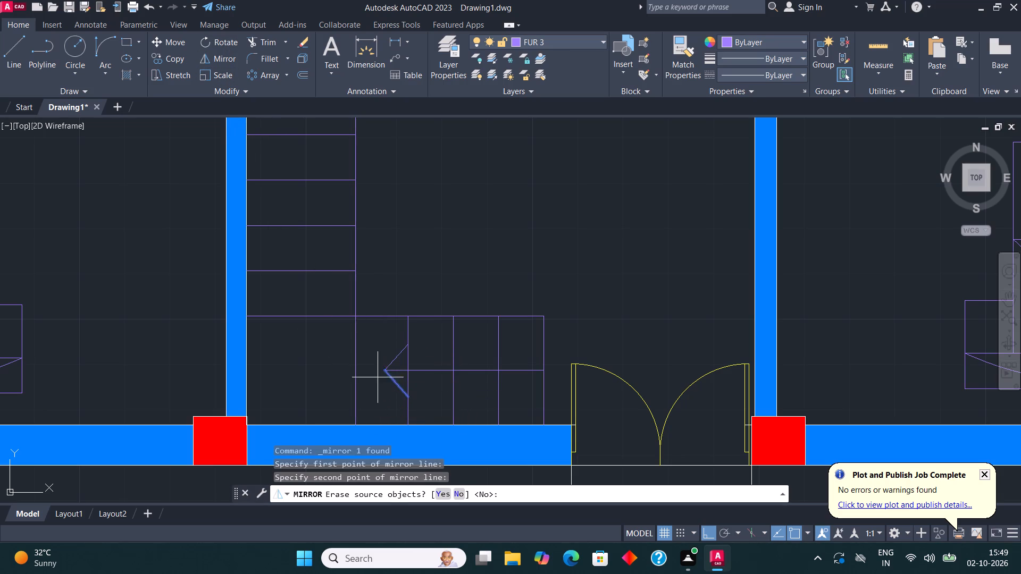
pyautogui.click(458, 490)
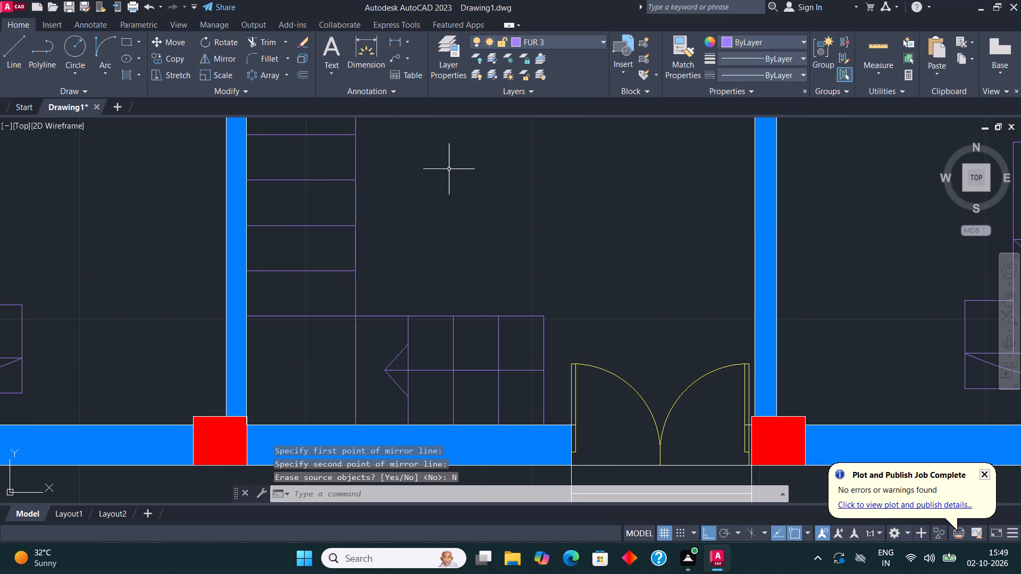
# Fill both halves of the stair direction arrowhead with a solid hatch.
pyautogui.press('h')
pyautogui.press('Return')
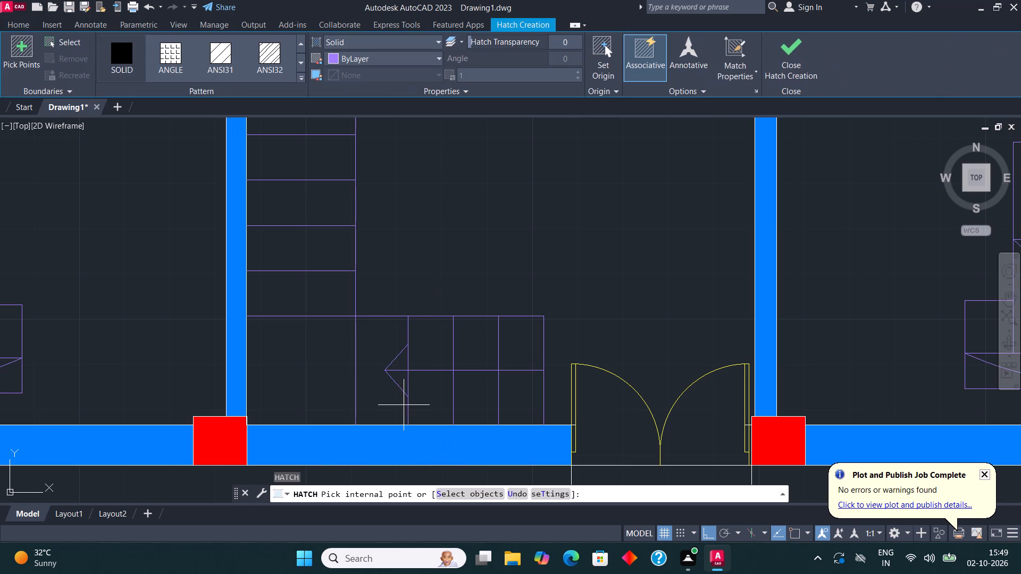
pyautogui.click(401, 382)
pyautogui.click(401, 365)
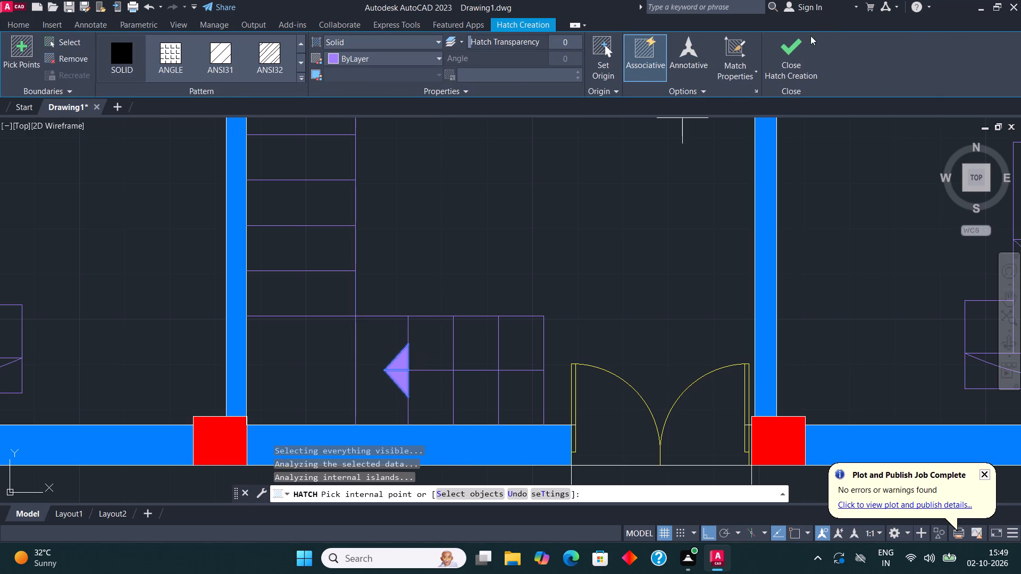
pyautogui.click(800, 42)
# Make COLUMN the current layer and add the multiline text BEDROOM below the bed in the upper-left bedroom.
pyautogui.scroll(-2, 537, 197)
pyautogui.moveTo(565, 239); pyautogui.dragTo(653, 299, button='middle')
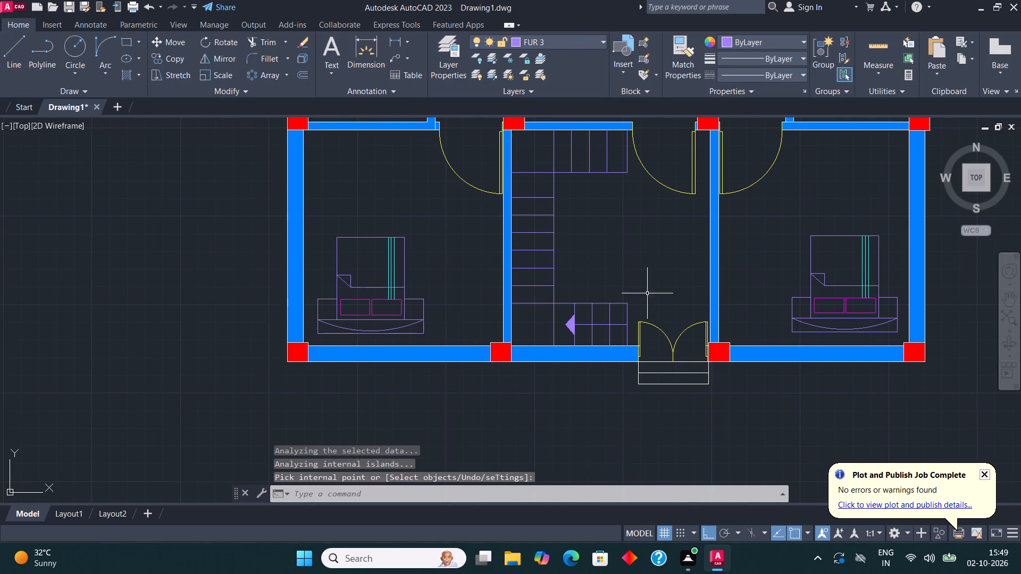
pyautogui.moveTo(578, 227); pyautogui.dragTo(612, 331, button='middle')
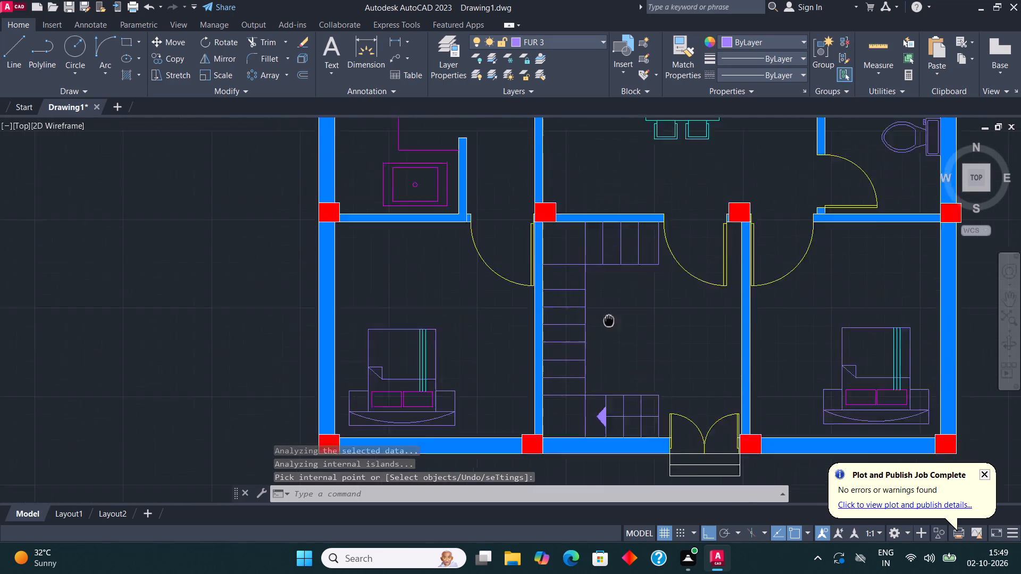
pyautogui.moveTo(612, 331); pyautogui.dragTo(621, 389, button='middle')
pyautogui.moveTo(578, 254); pyautogui.dragTo(630, 352, button='middle')
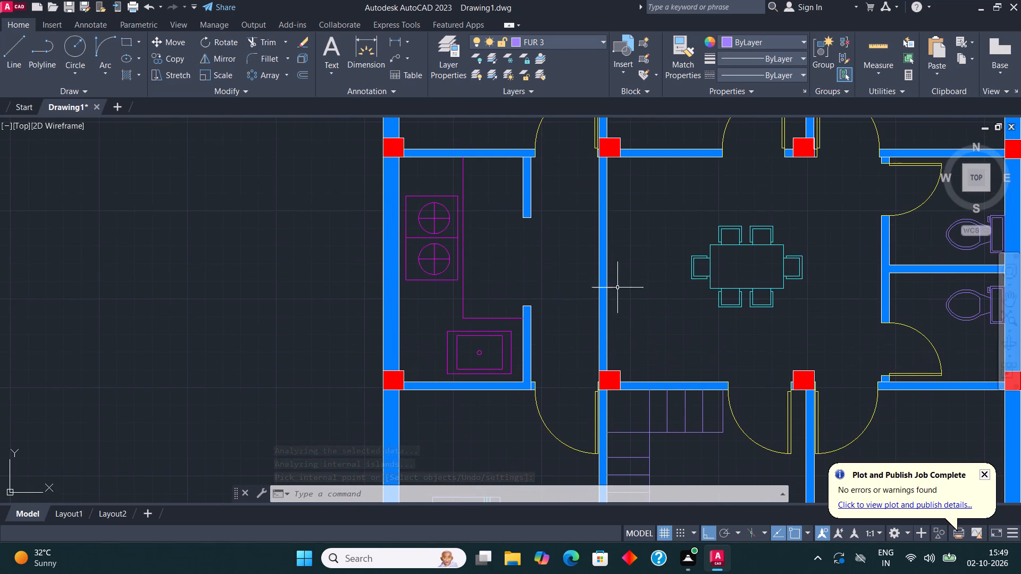
pyautogui.moveTo(545, 219); pyautogui.dragTo(602, 391, button='middle')
pyautogui.moveTo(608, 229); pyautogui.dragTo(541, 317, button='middle')
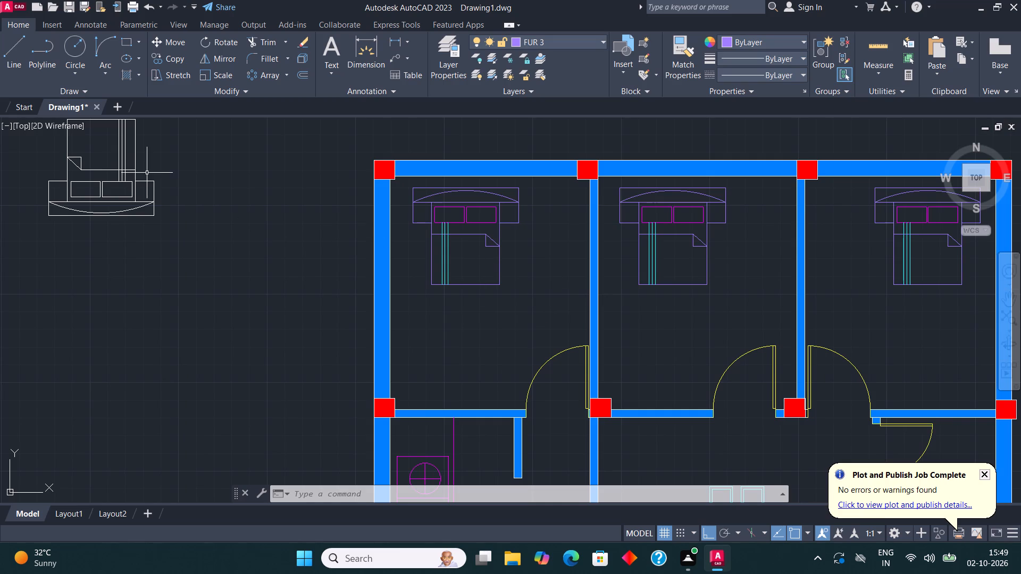
pyautogui.click(539, 38)
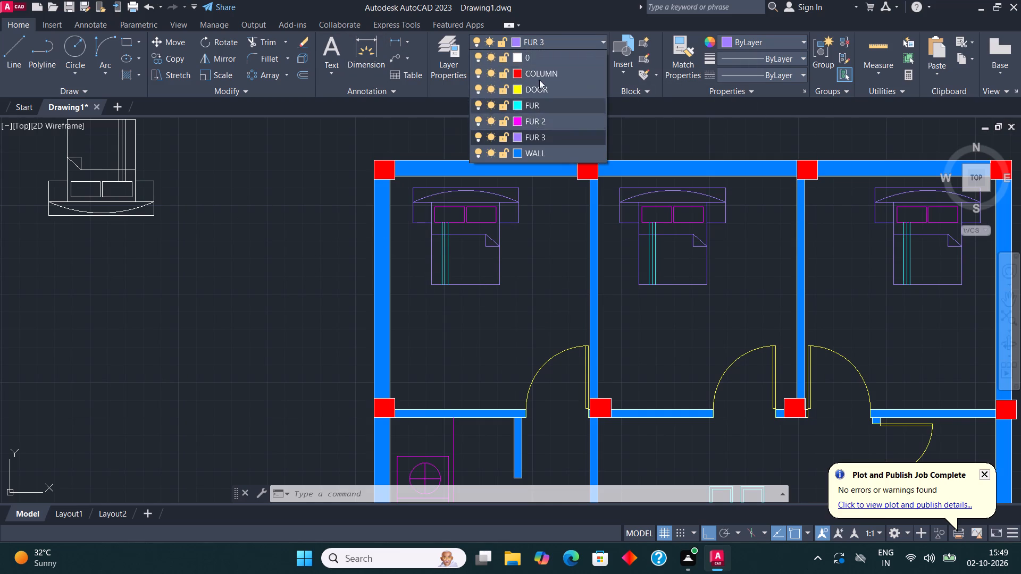
pyautogui.click(541, 69)
pyautogui.click(330, 42)
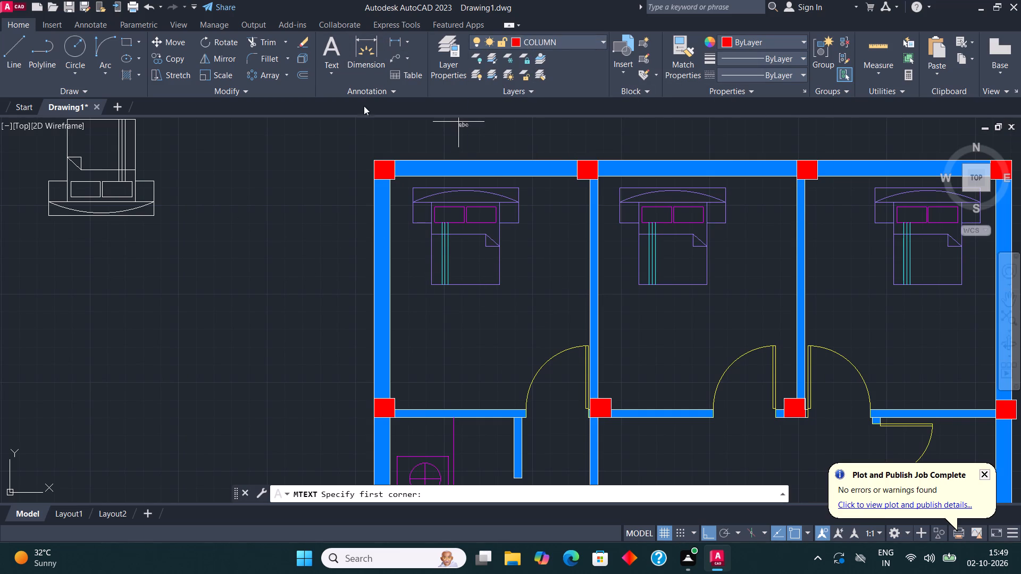
pyautogui.click(424, 345)
pyautogui.click(544, 318)
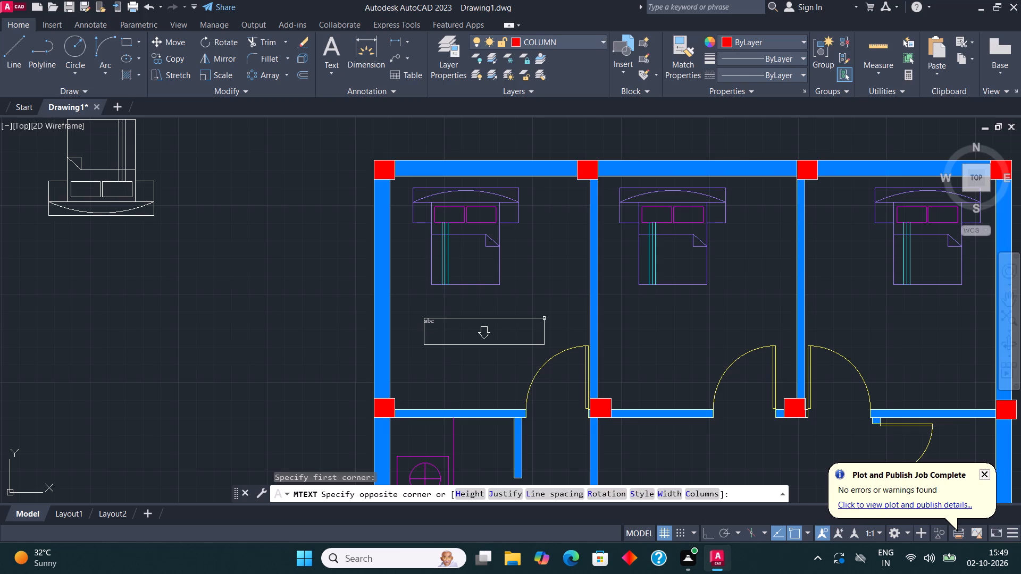
pyautogui.write('BEDROOM')
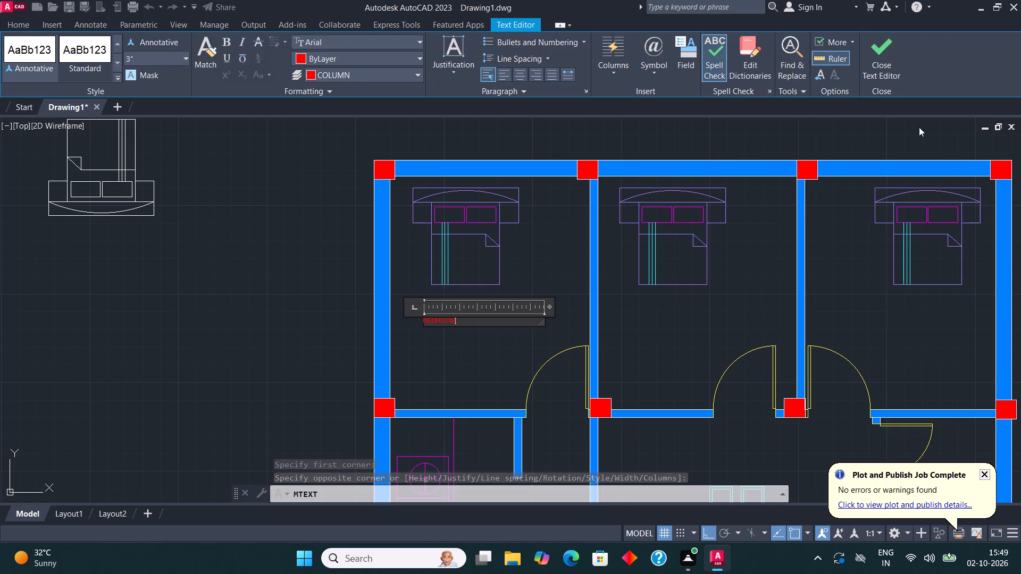
pyautogui.click(890, 33)
pyautogui.click(877, 38)
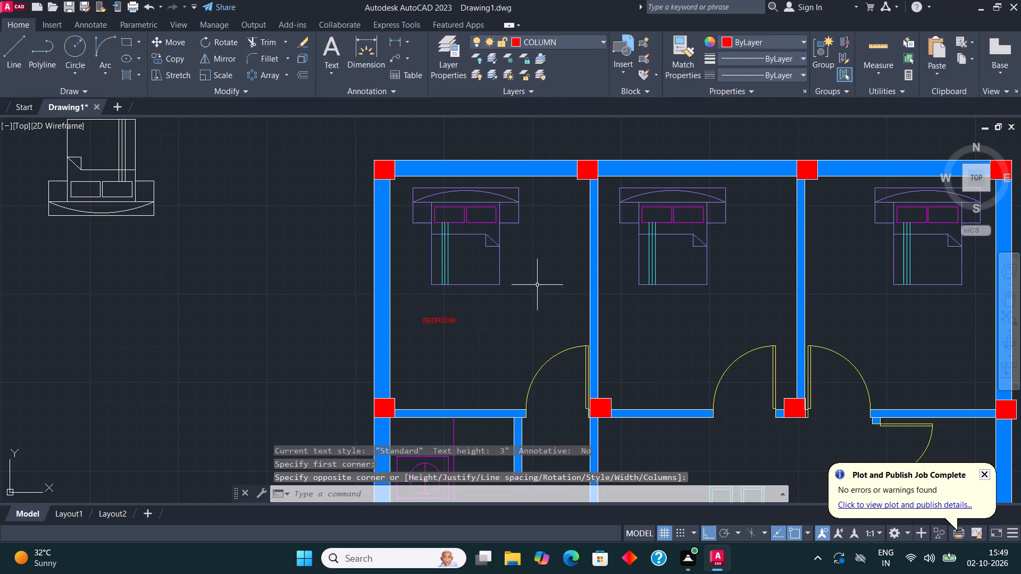
# Scale up the BEDROOM label until it is nearly as wide as the bed's headboard.
pyautogui.click(436, 317)
pyautogui.click(228, 70)
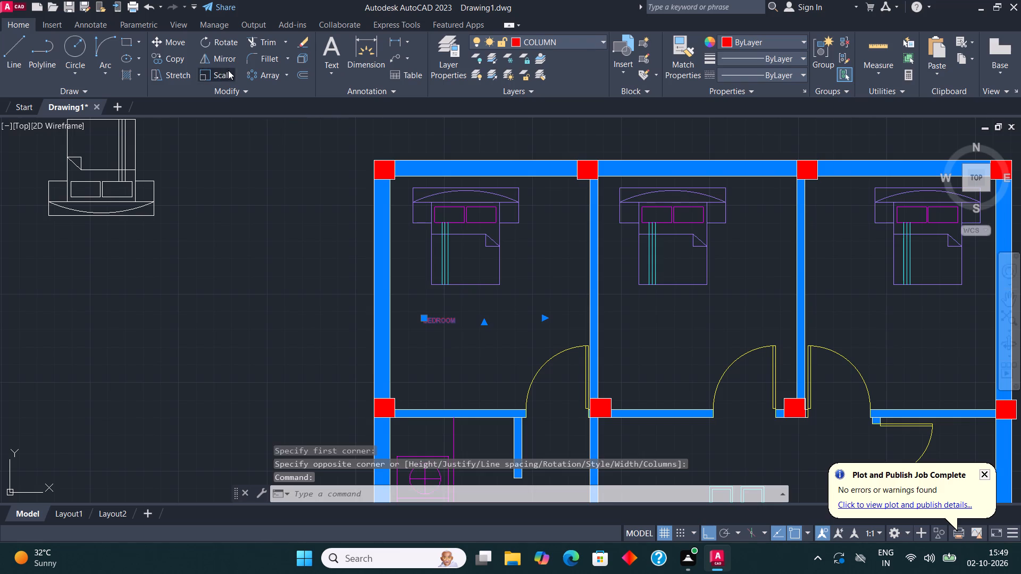
pyautogui.click(432, 331)
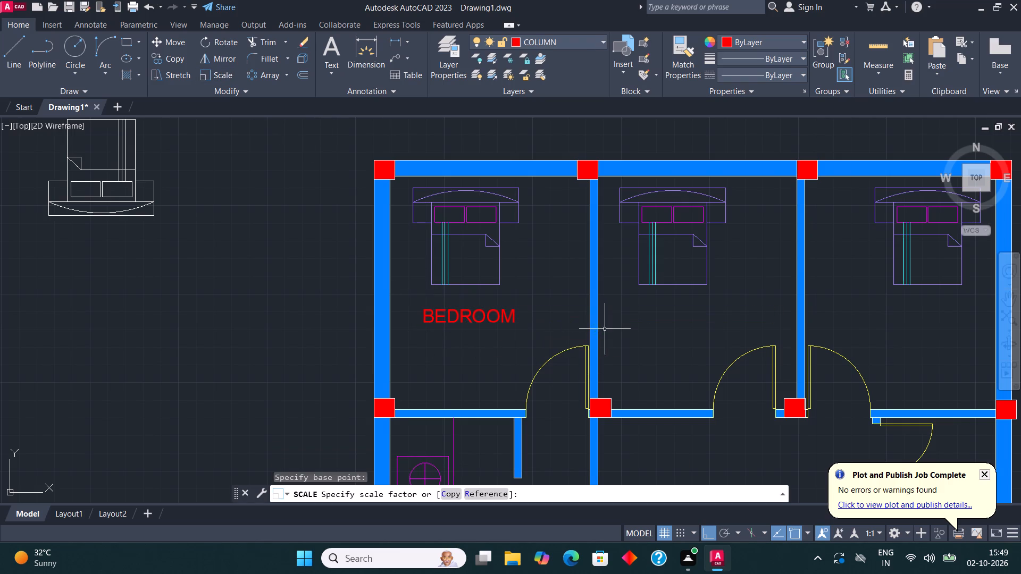
pyautogui.click(605, 329)
# Move the enlarged BEDROOM label slightly further down, away from the bed in the upper-left bedroom.
pyautogui.moveTo(545, 201); pyautogui.dragTo(483, 187, button='middle')
pyautogui.click(407, 301)
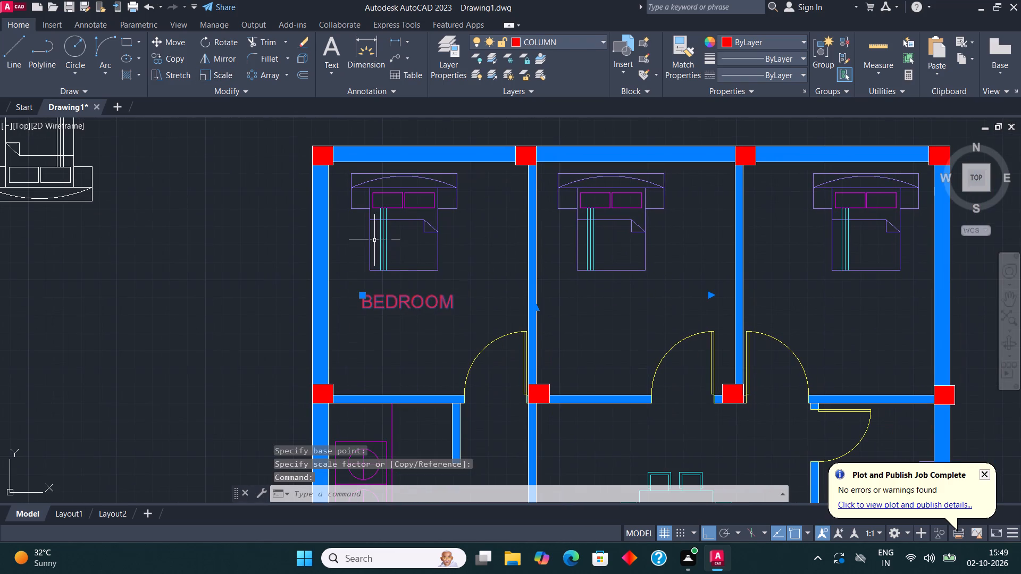
pyautogui.click(171, 42)
pyautogui.click(401, 307)
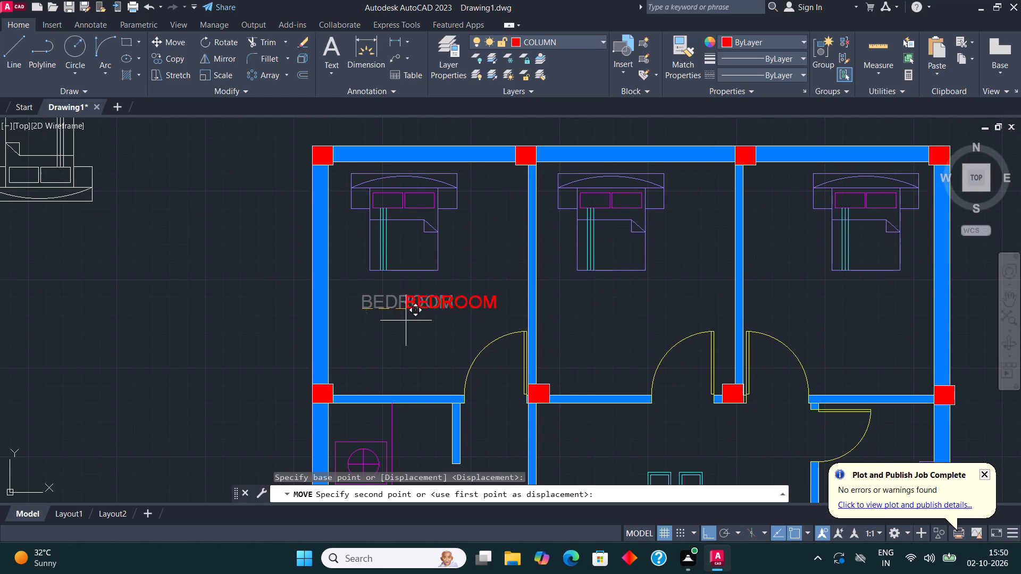
pyautogui.click(384, 333)
# Place the moved BEDROOM label midway between the bed and the lower wall of the upper-left bedroom.
pyautogui.click(406, 329)
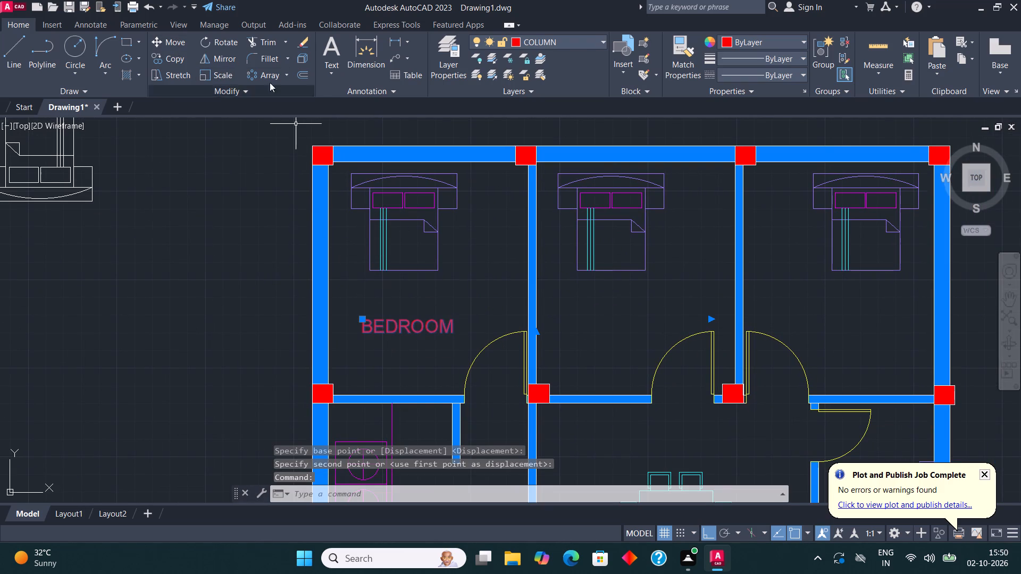
# Copy the BEDROOM label below the beds in the other two upper bedrooms, with Ortho off.
pyautogui.click(173, 60)
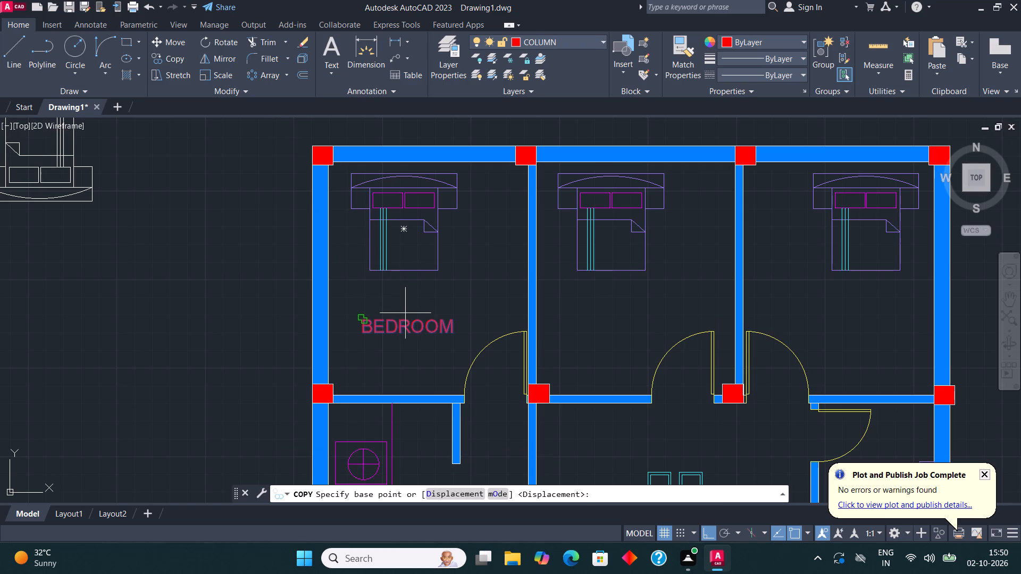
pyautogui.press('F8')
pyautogui.click(415, 327)
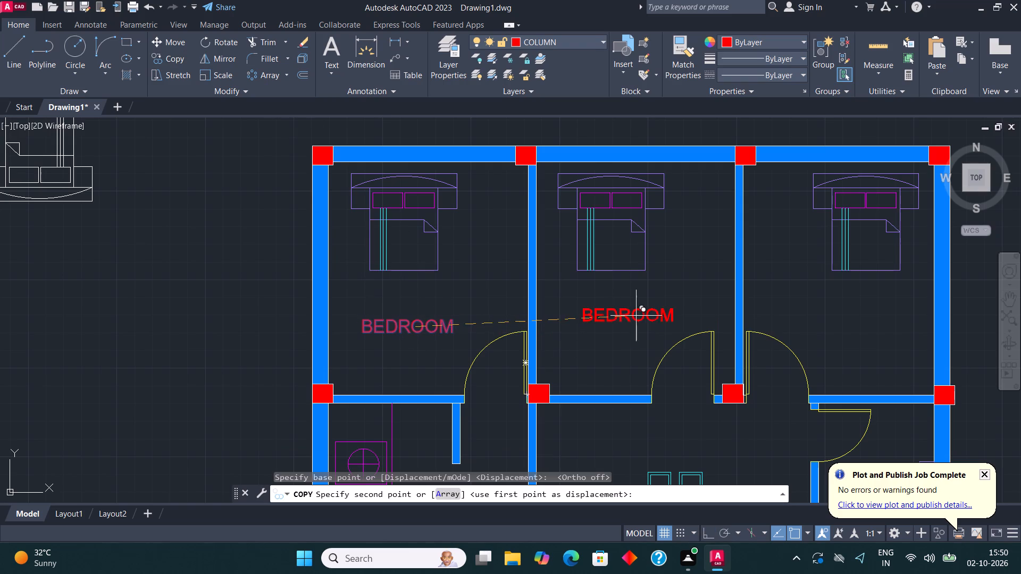
pyautogui.click(622, 320)
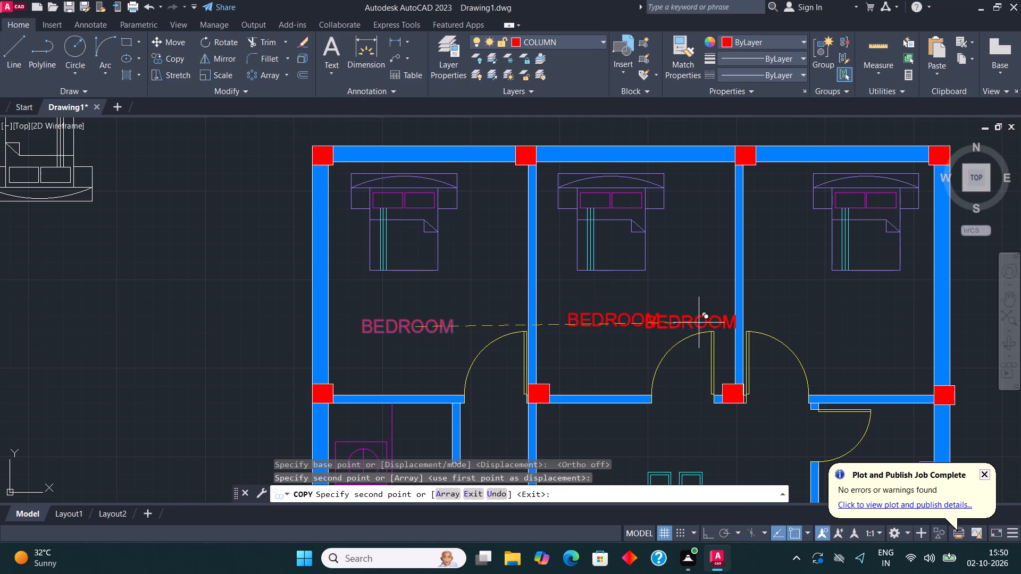
pyautogui.moveTo(683, 318); pyautogui.dragTo(537, 299, button='middle')
pyautogui.click(725, 291)
# Place further copies of the BEDROOM label in the kitchen, below the dining table, and in both toilets.
pyautogui.scroll(-1, 721, 247)
pyautogui.click(465, 400)
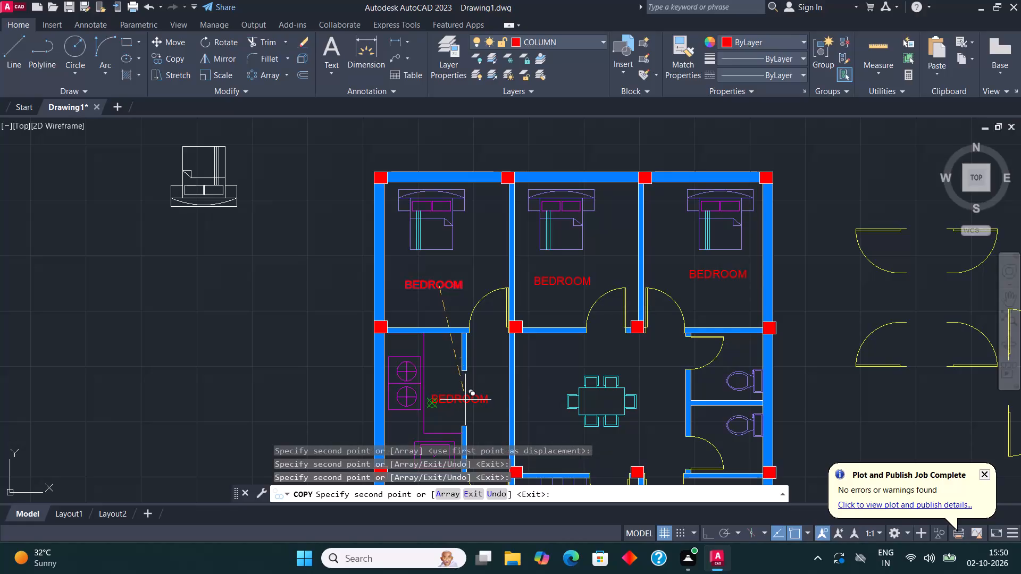
pyautogui.click(609, 437)
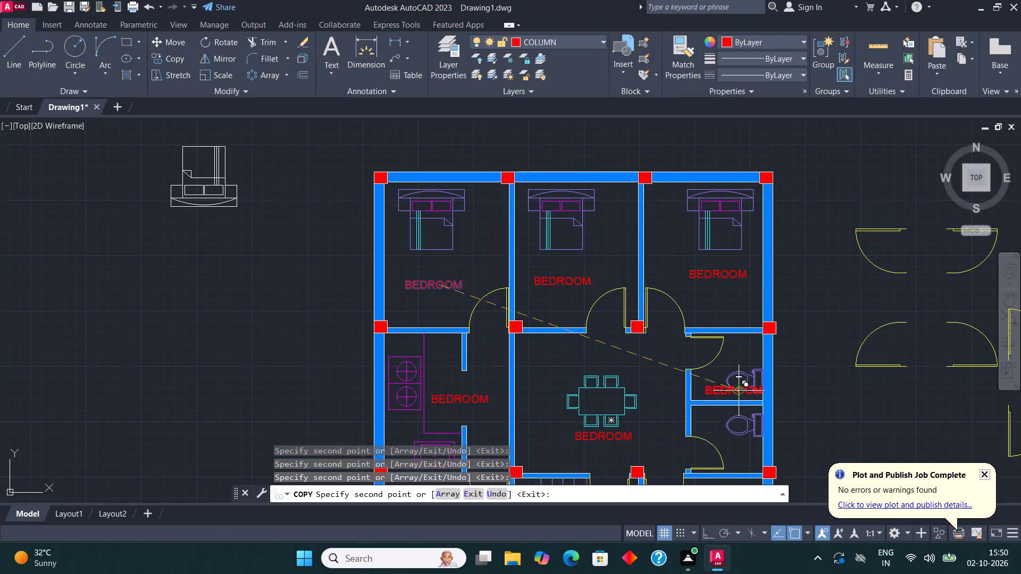
pyautogui.moveTo(737, 392); pyautogui.dragTo(667, 362, button='middle')
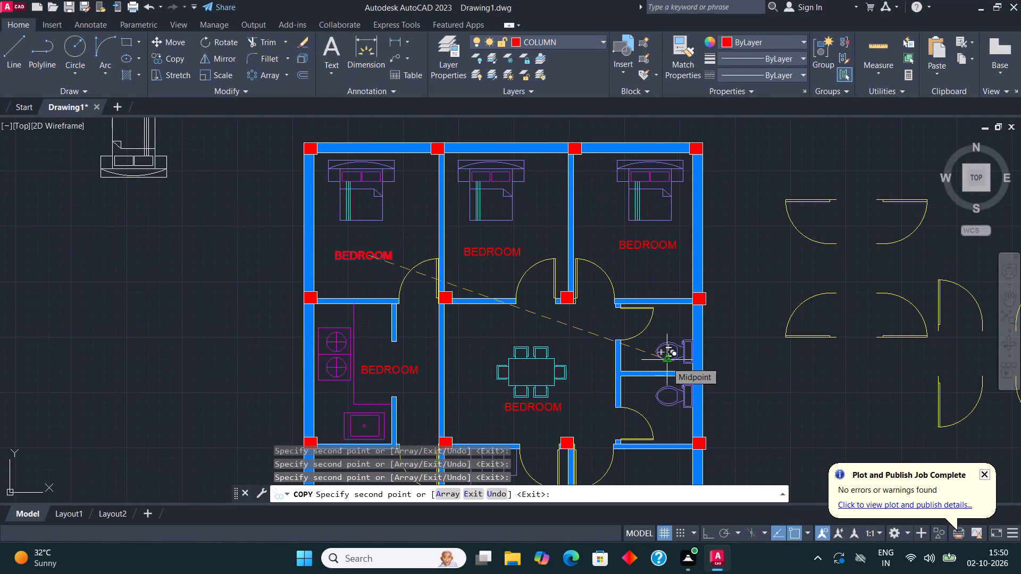
pyautogui.scroll(2, 667, 362)
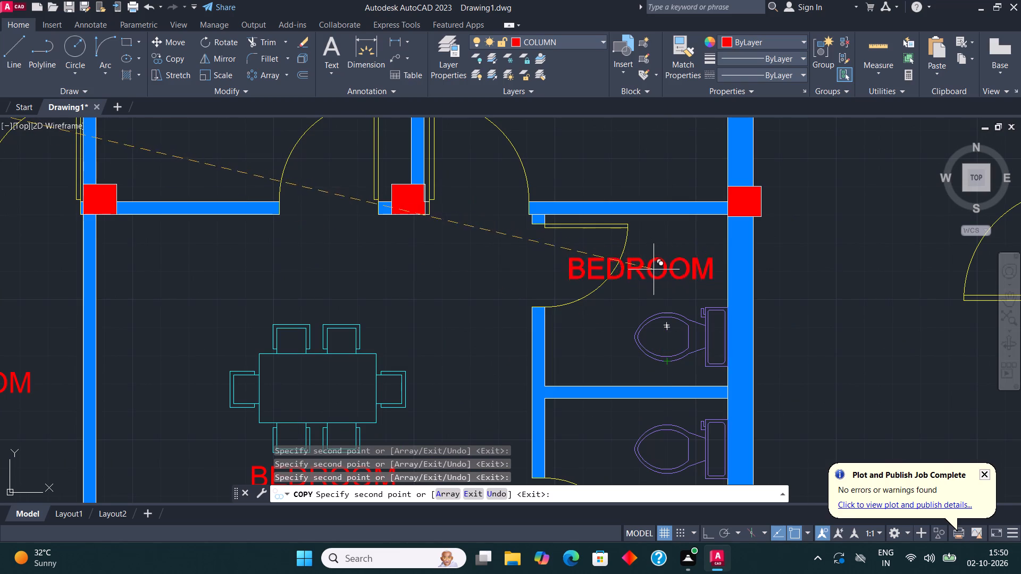
pyautogui.click(654, 271)
pyautogui.scroll(-2, 658, 256)
pyautogui.scroll(2, 659, 336)
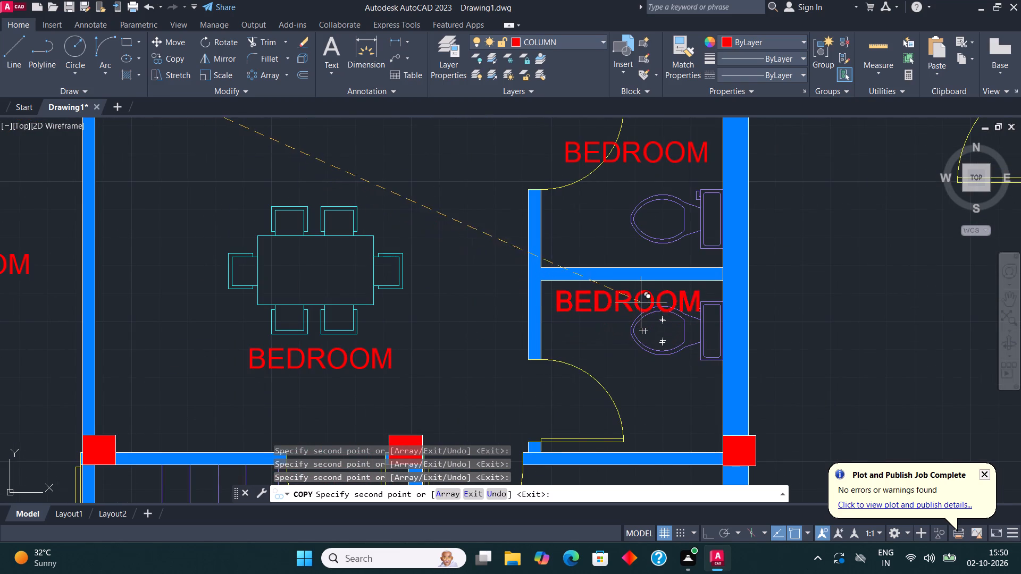
pyautogui.click(640, 394)
# Place further BEDROOM label copies in both lower bedrooms, beside the staircase, and outside below the entrance steps.
pyautogui.scroll(-2, 667, 277)
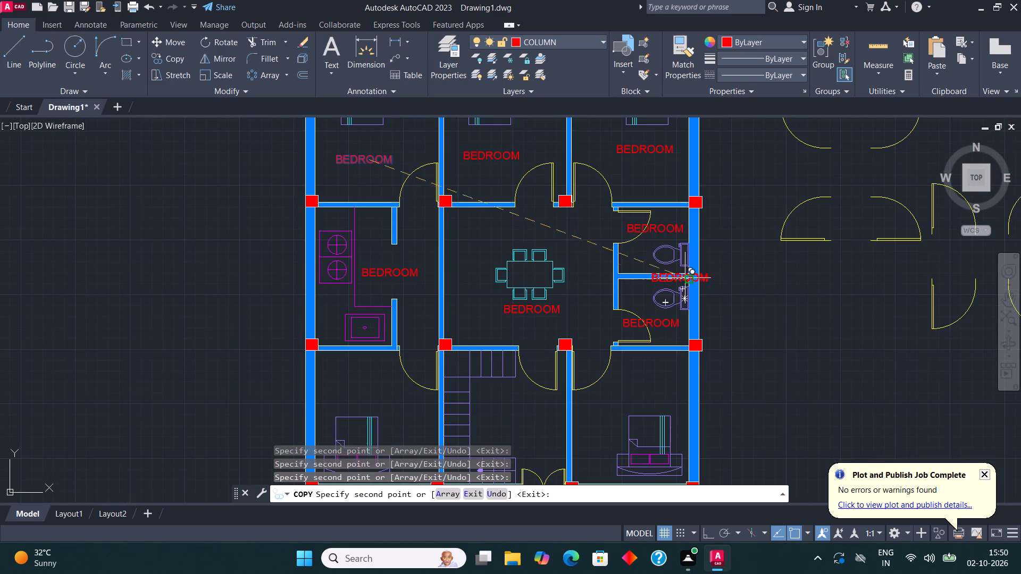
pyautogui.scroll(-2, 696, 260)
pyautogui.scroll(3, 669, 322)
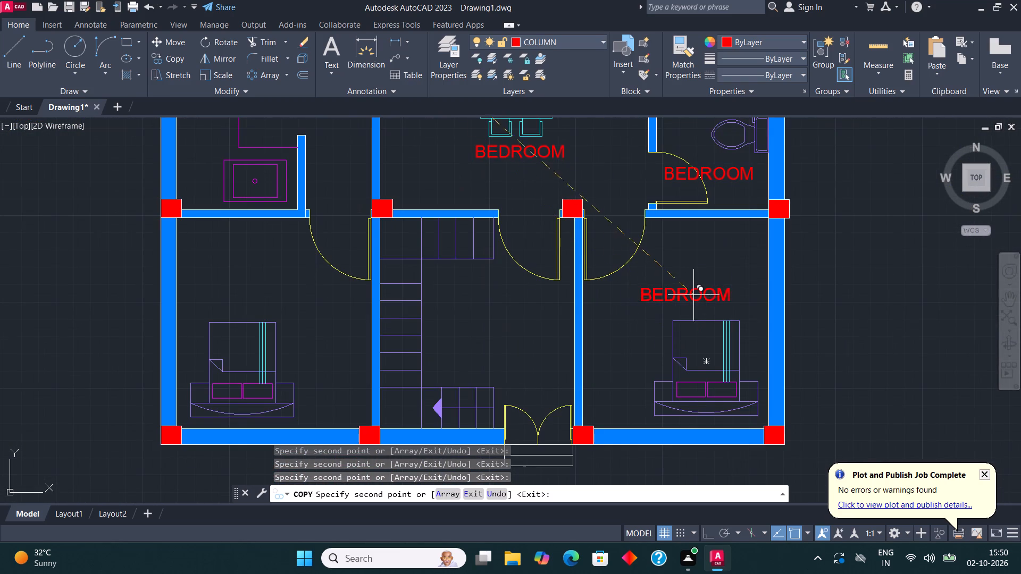
pyautogui.click(706, 290)
pyautogui.scroll(-1, 738, 288)
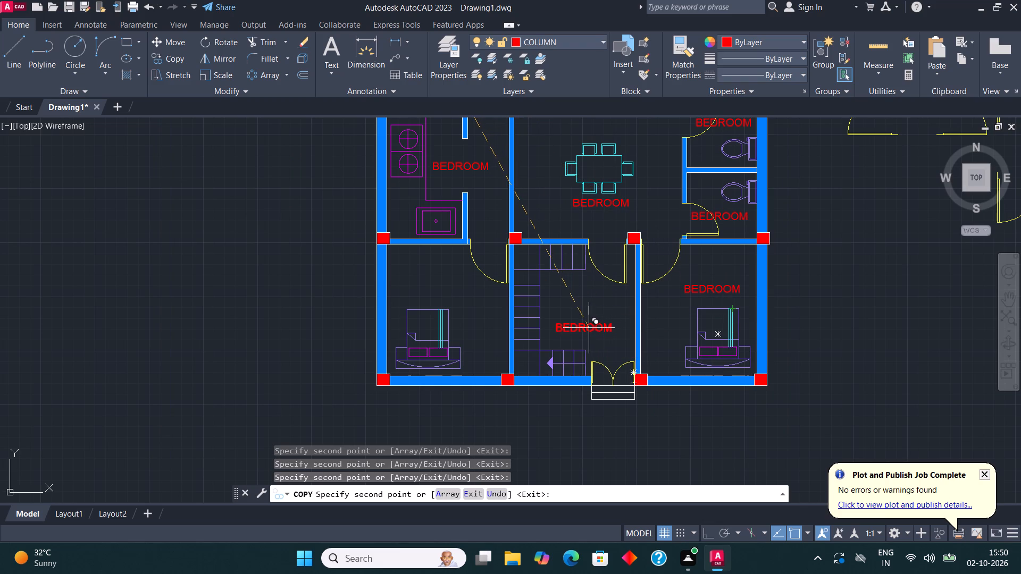
pyautogui.click(588, 327)
pyautogui.click(451, 282)
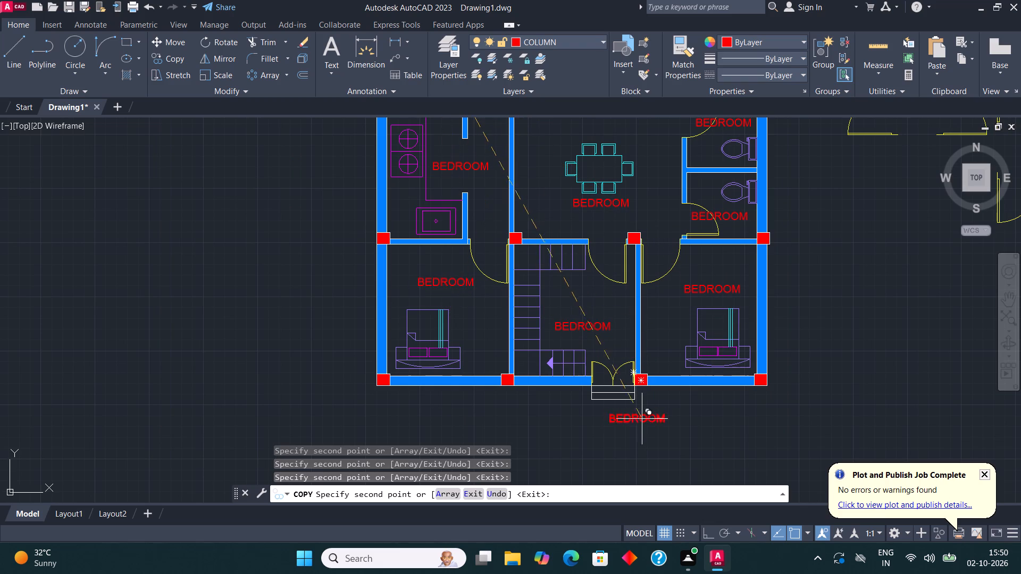
pyautogui.scroll(2, 639, 409)
pyautogui.click(594, 409)
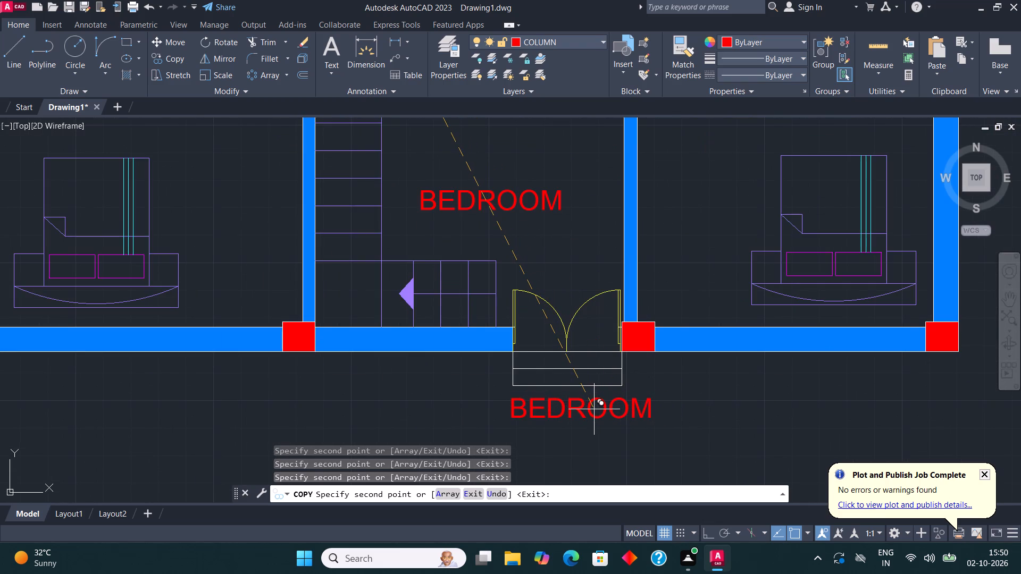
pyautogui.press('Escape')
# Assign the horizontal and side lines of the entrance steps outside the double door to the FUR 3 layer.
pyautogui.click(579, 392)
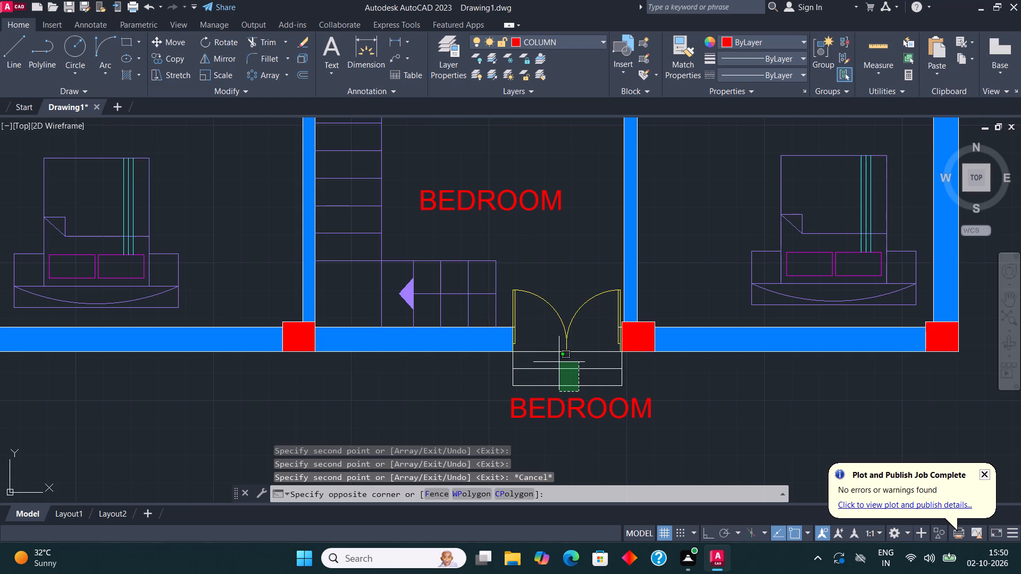
pyautogui.click(580, 349)
pyautogui.click(602, 393)
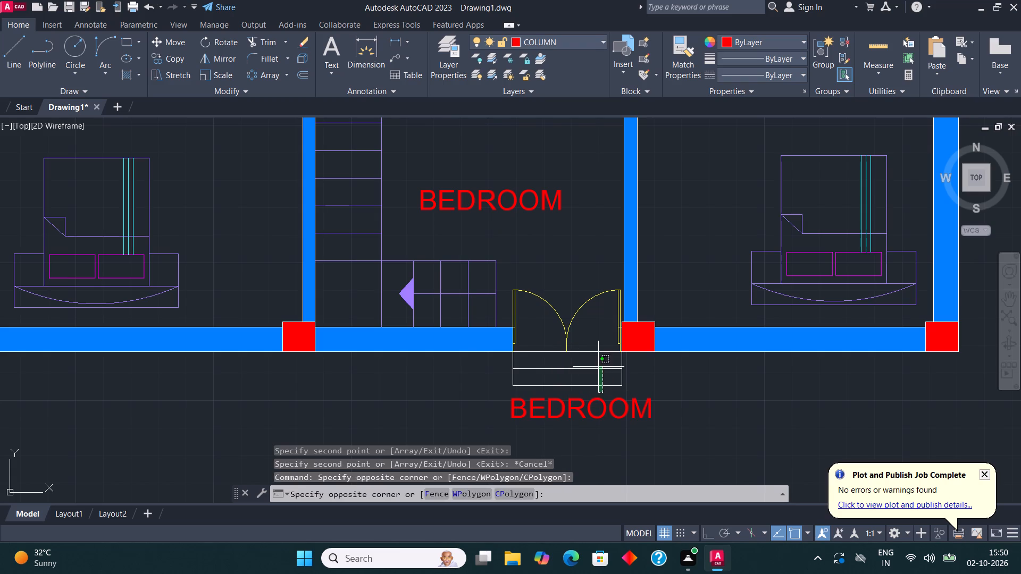
pyautogui.click(596, 349)
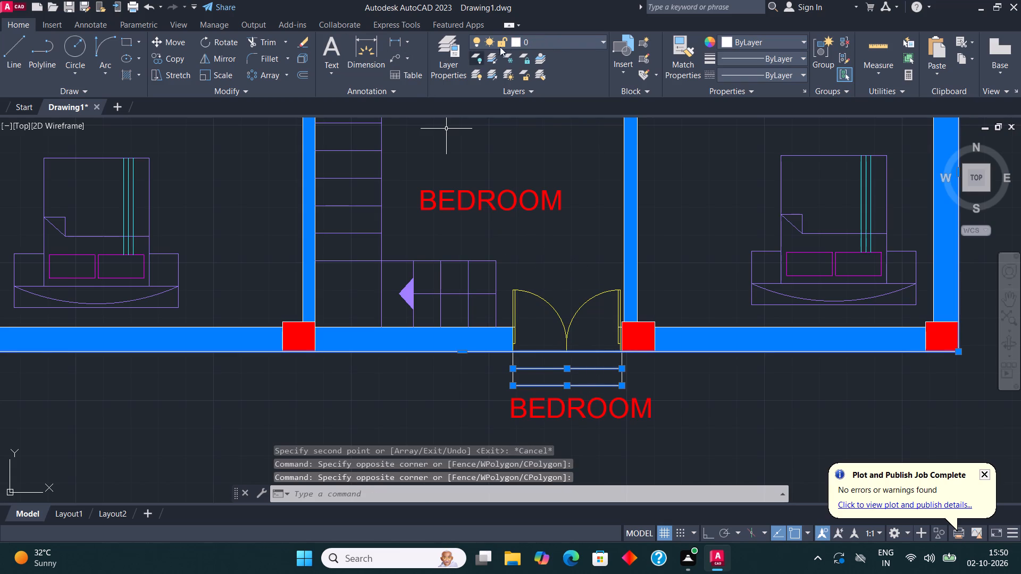
pyautogui.click(550, 40)
pyautogui.click(551, 141)
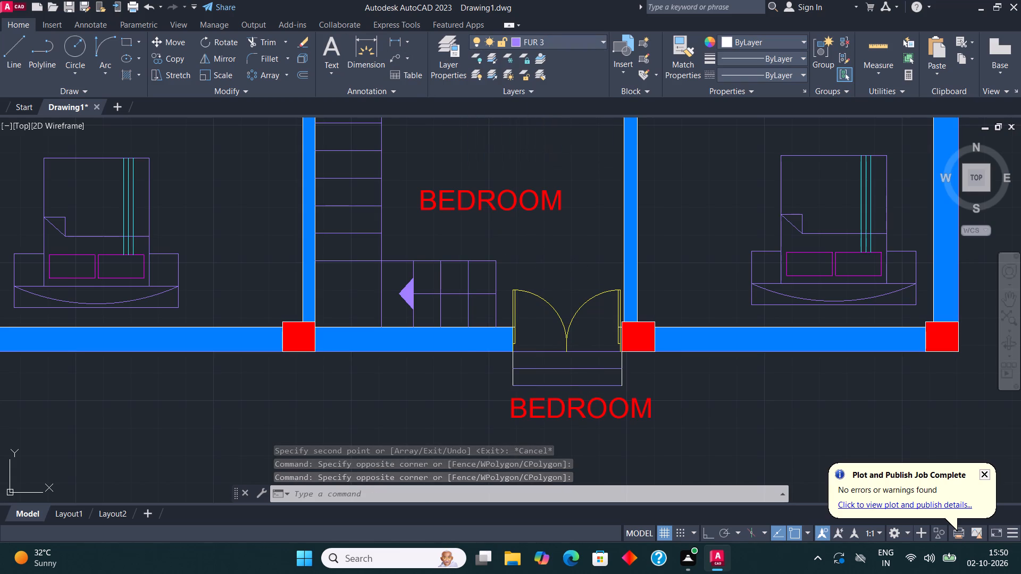
pyautogui.press('Escape')
pyautogui.click(513, 377)
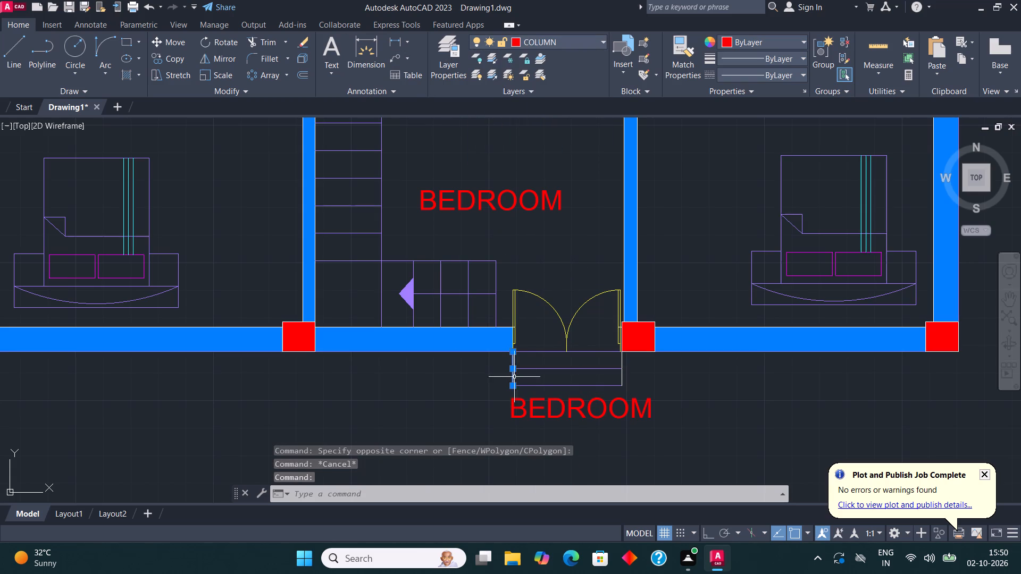
pyautogui.click(620, 377)
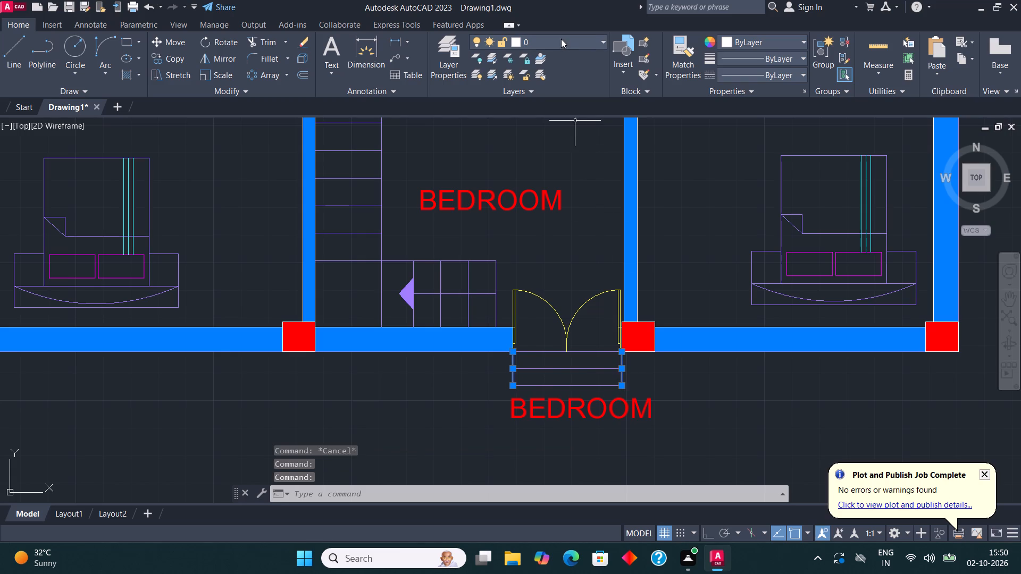
pyautogui.click(561, 37)
pyautogui.click(563, 141)
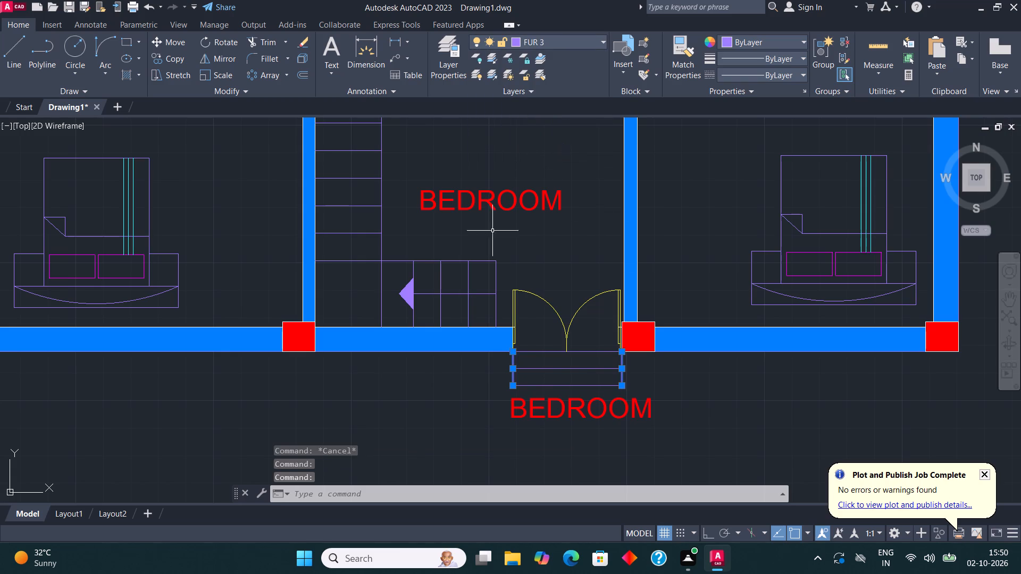
pyautogui.press('Escape')
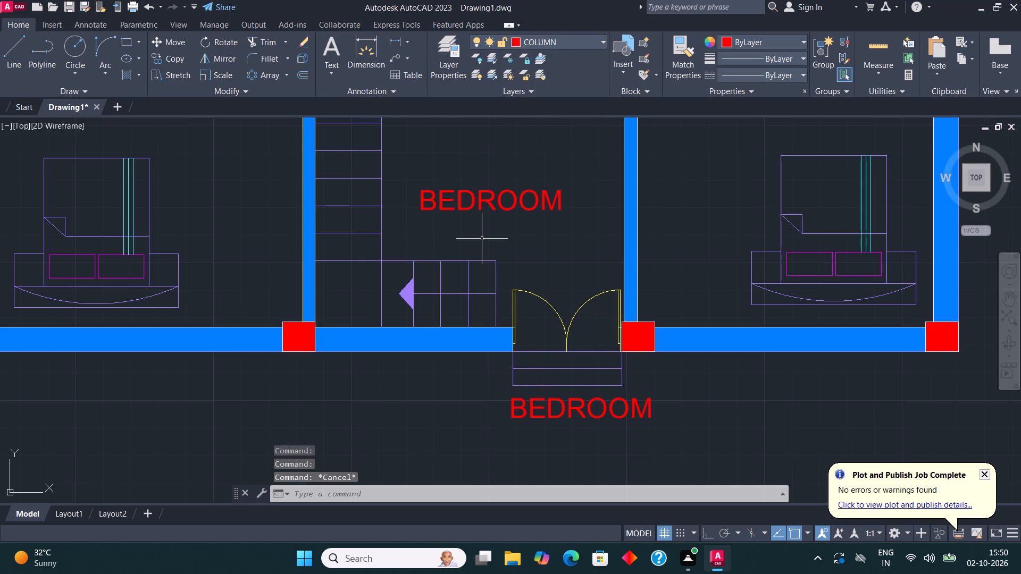
# Change the label text below the entrance steps to ENTRY.
pyautogui.scroll(-2, 351, 200)
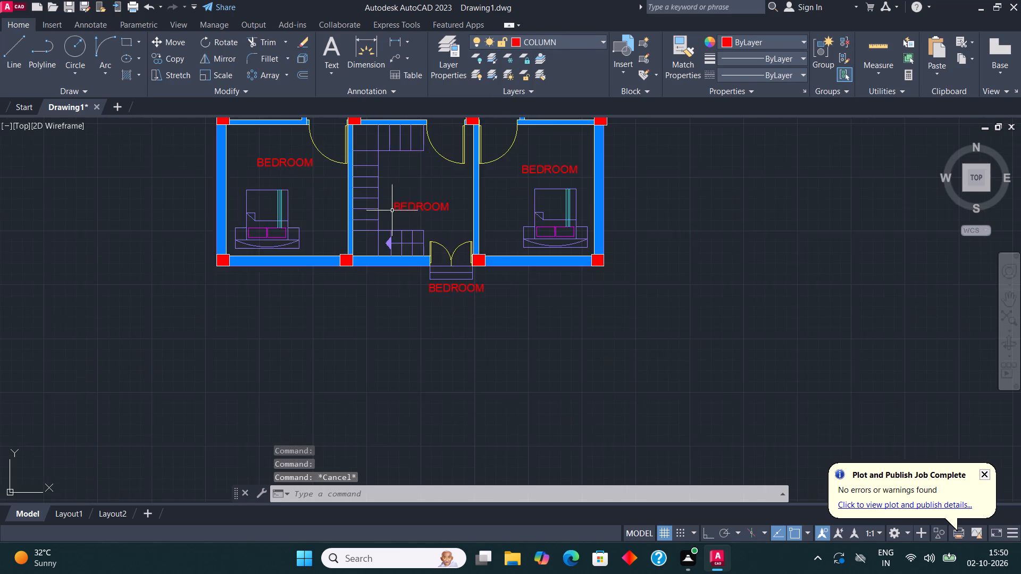
pyautogui.moveTo(421, 227); pyautogui.dragTo(439, 256, button='middle')
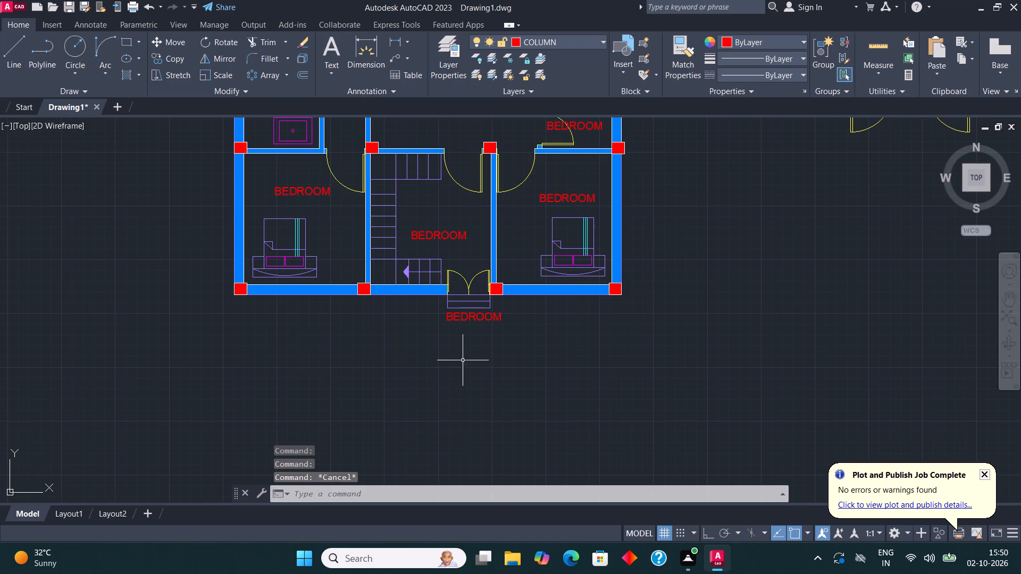
pyautogui.scroll(3, 476, 334)
pyautogui.click(466, 261)
pyautogui.rightClick(461, 262)
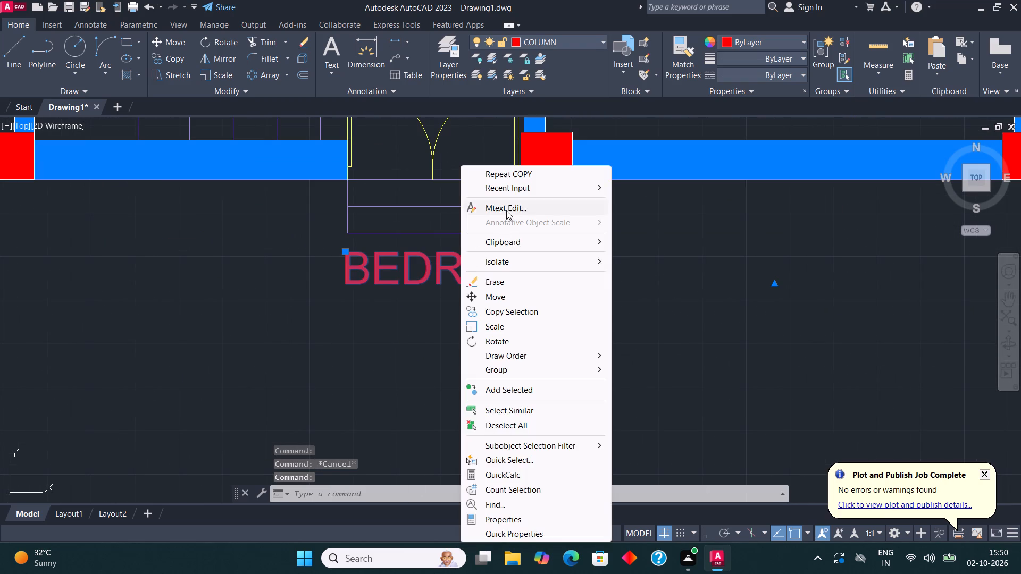
pyautogui.click(506, 210)
pyautogui.click(601, 269)
pyautogui.press('BackSpace')
pyautogui.press('BackSpace')
pyautogui.press('BackSpace')
pyautogui.press('BackSpace')
pyautogui.press('BackSpace')
pyautogui.press('BackSpace')
pyautogui.press('BackSpace')
pyautogui.press('BackSpace')
pyautogui.press('BackSpace')
pyautogui.press('BackSpace')
pyautogui.press('BackSpace')
pyautogui.press('BackSpace')
pyautogui.press('BackSpace')
pyautogui.press('BackSpace')
pyautogui.press('BackSpace')
pyautogui.press('BackSpace')
pyautogui.press('BackSpace')
pyautogui.press('BackSpace')
pyautogui.press('BackSpace')
pyautogui.press('BackSpace')
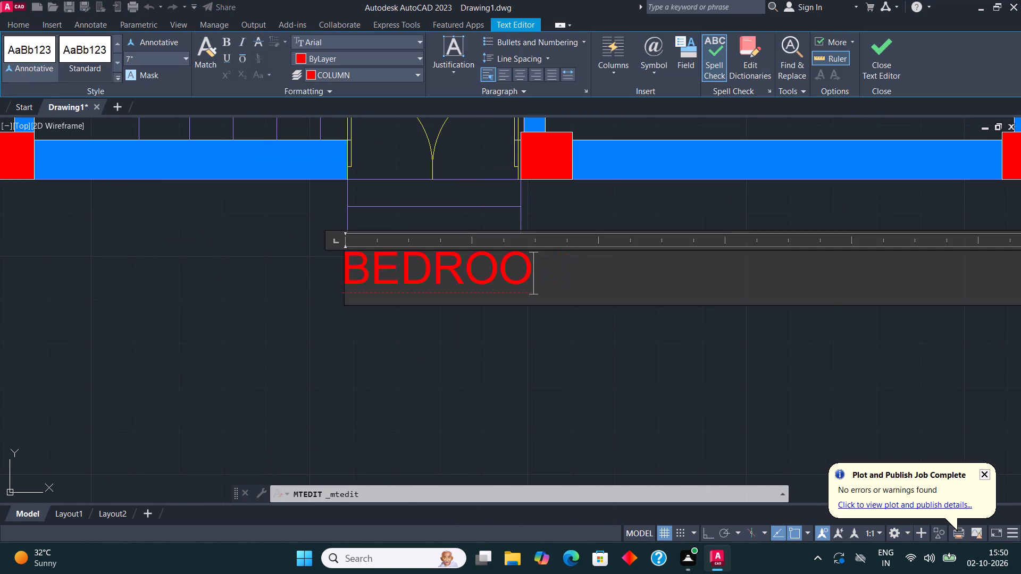
pyautogui.write('ENTRY')
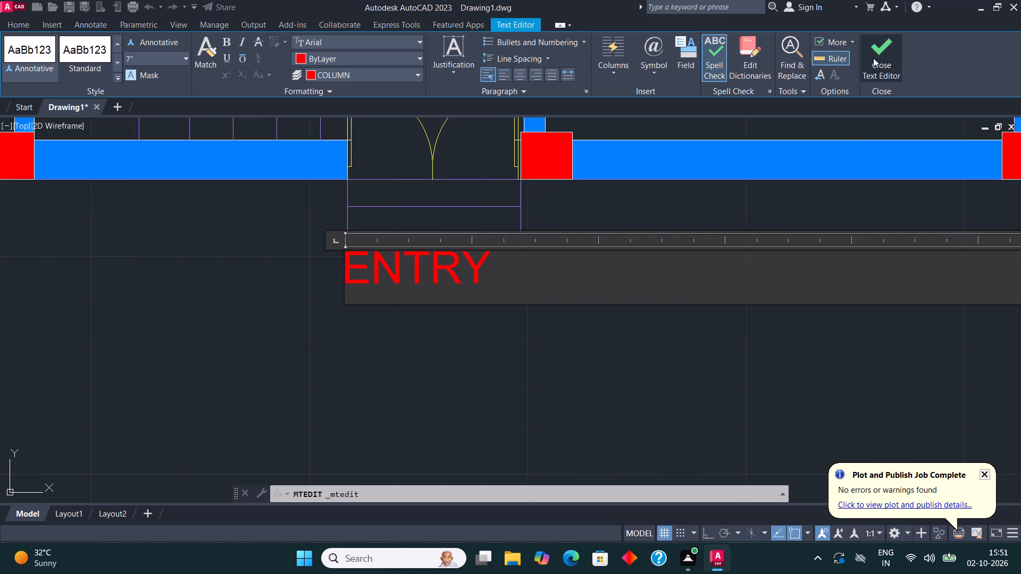
pyautogui.click(873, 58)
# Scale down the ENTRY label to about half the width of the entrance steps.
pyautogui.click(400, 276)
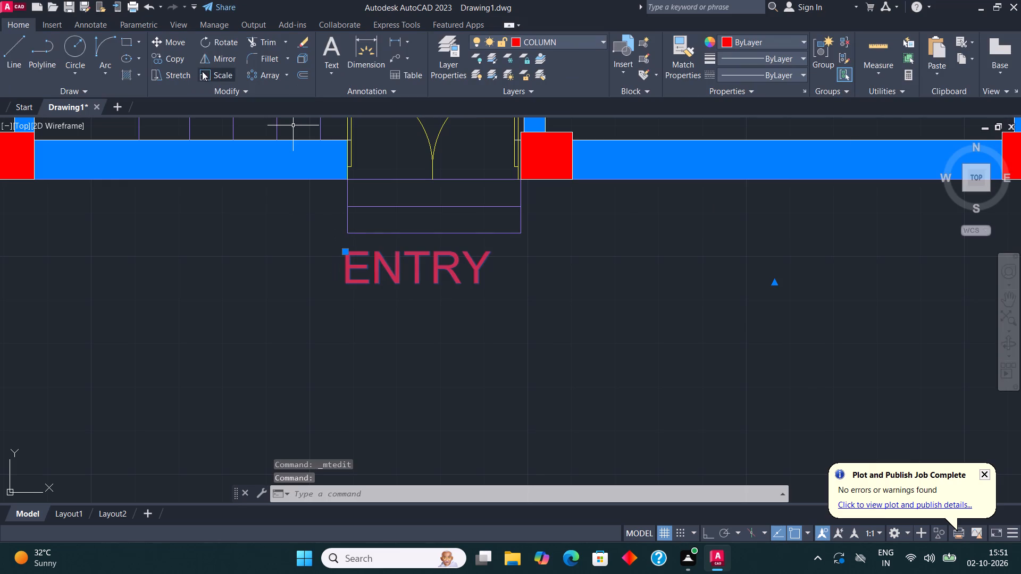
pyautogui.click(210, 70)
pyautogui.click(374, 258)
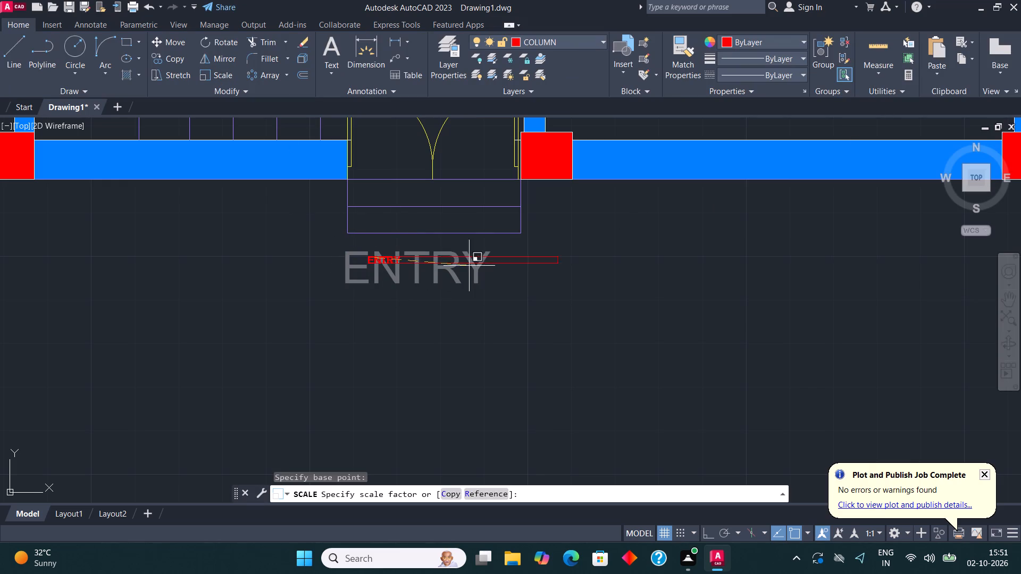
pyautogui.click(620, 274)
# Move the ENTRY label sideways so it sits centred below the entrance steps.
pyautogui.click(408, 266)
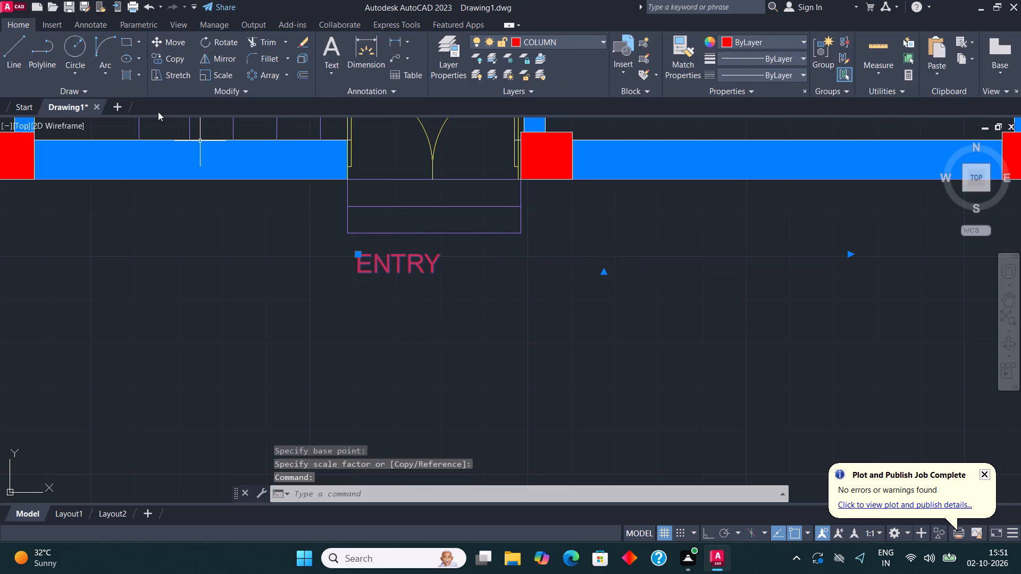
pyautogui.click(174, 39)
pyautogui.click(391, 261)
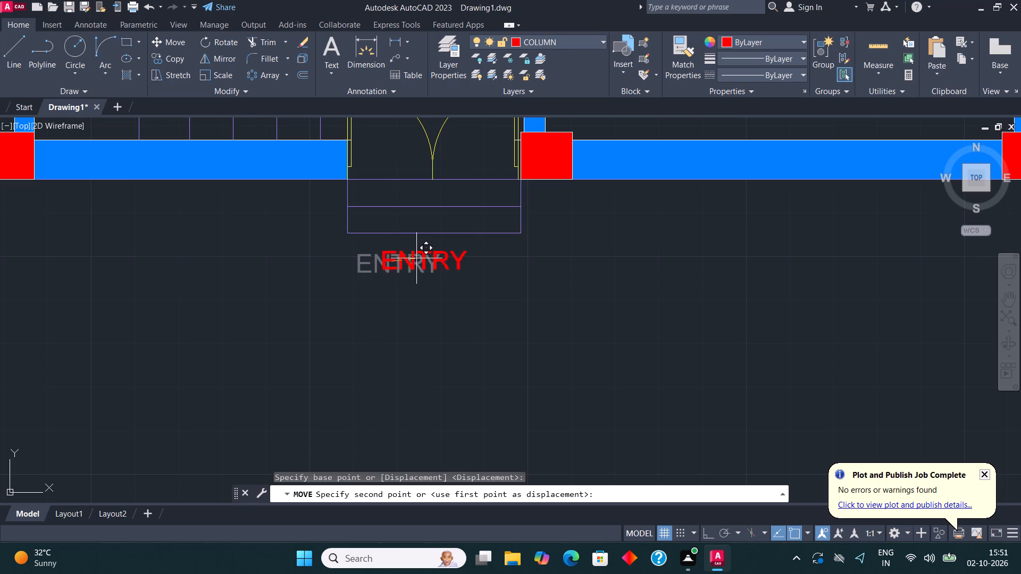
pyautogui.click(429, 260)
# Change the BEDROOM label in the staircase room to UP.
pyautogui.moveTo(455, 257); pyautogui.dragTo(483, 394, button='middle')
pyautogui.scroll(-4, 664, 184)
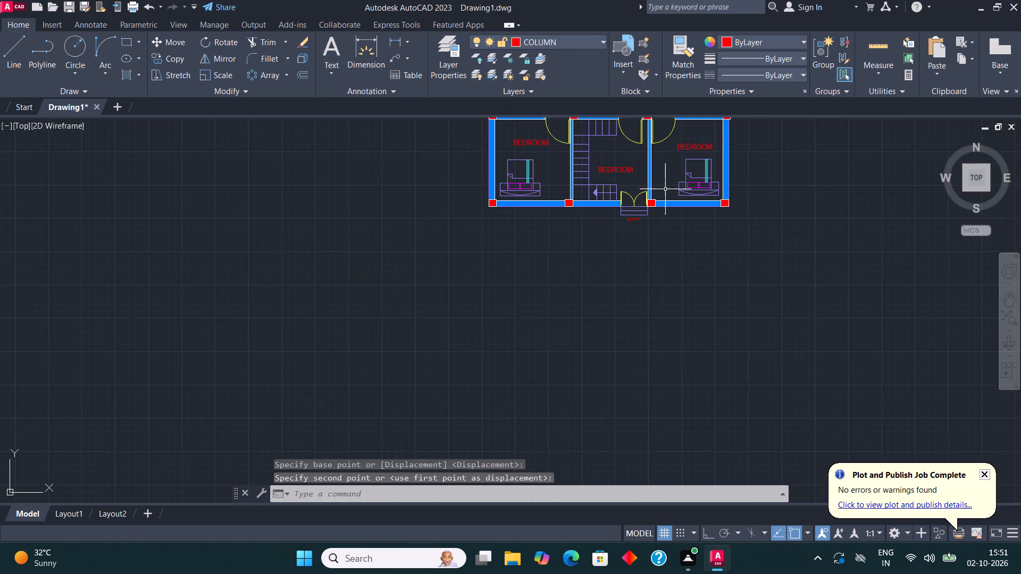
pyautogui.scroll(1, 665, 190)
pyautogui.moveTo(643, 235); pyautogui.dragTo(597, 345, button='middle')
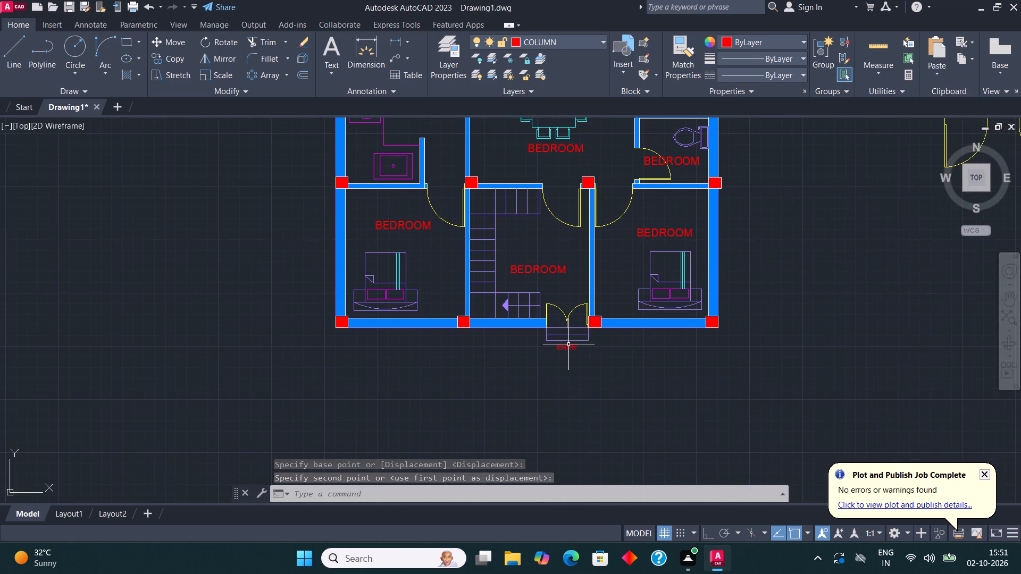
pyautogui.moveTo(562, 332); pyautogui.dragTo(505, 334, button='middle')
pyautogui.scroll(2, 487, 259)
pyautogui.click(442, 293)
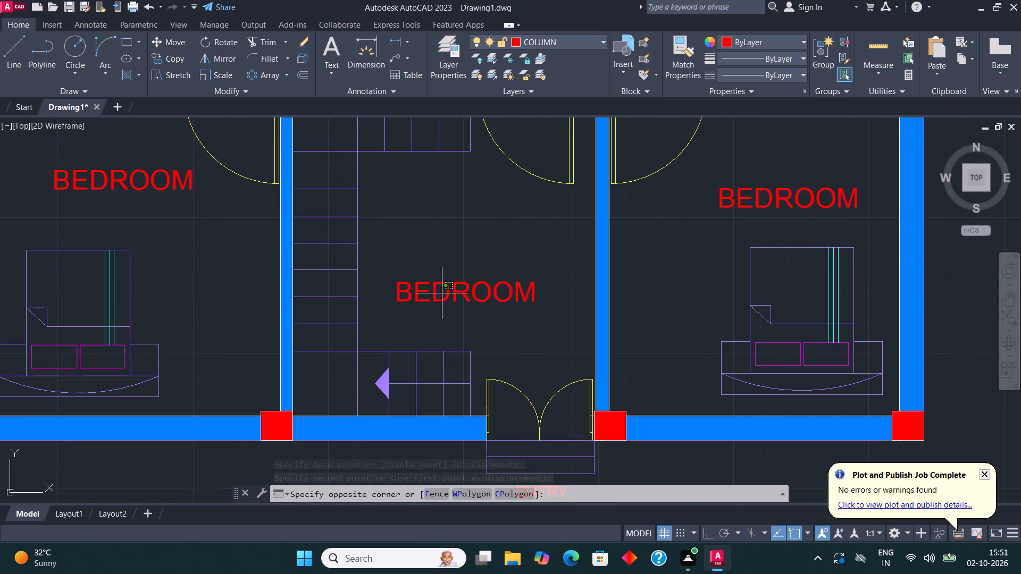
pyautogui.click(415, 281)
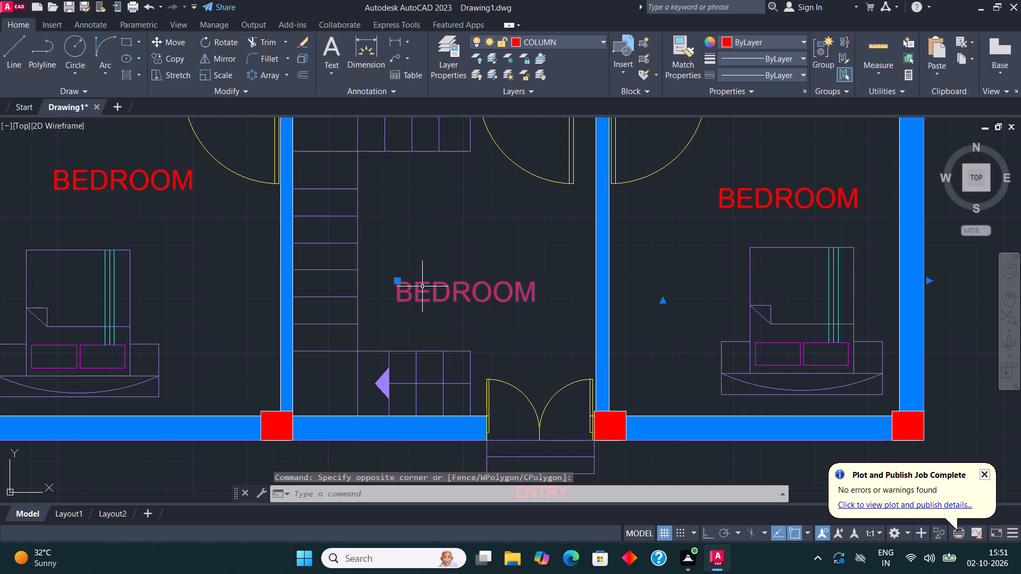
pyautogui.rightClick(422, 286)
pyautogui.click(486, 207)
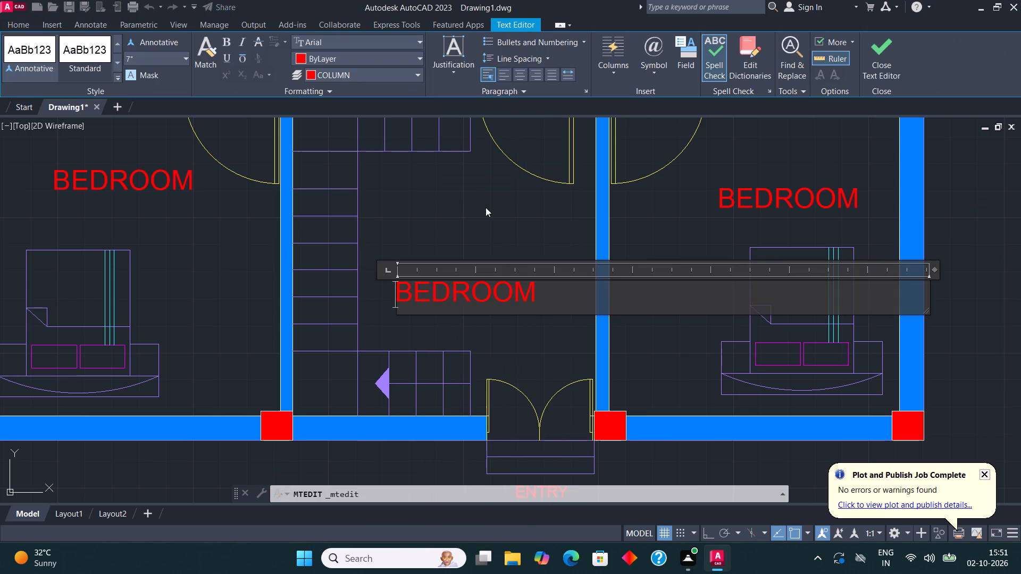
pyautogui.click(555, 296)
pyautogui.press('BackSpace')
pyautogui.press('BackSpace')
pyautogui.press('BackSpace')
pyautogui.press('BackSpace')
pyautogui.press('BackSpace')
pyautogui.press('BackSpace')
pyautogui.press('BackSpace')
pyautogui.press('BackSpace')
pyautogui.press('BackSpace')
pyautogui.press('BackSpace')
pyautogui.press('BackSpace')
pyautogui.press('BackSpace')
pyautogui.press('BackSpace')
pyautogui.write('UP')
pyautogui.click(884, 48)
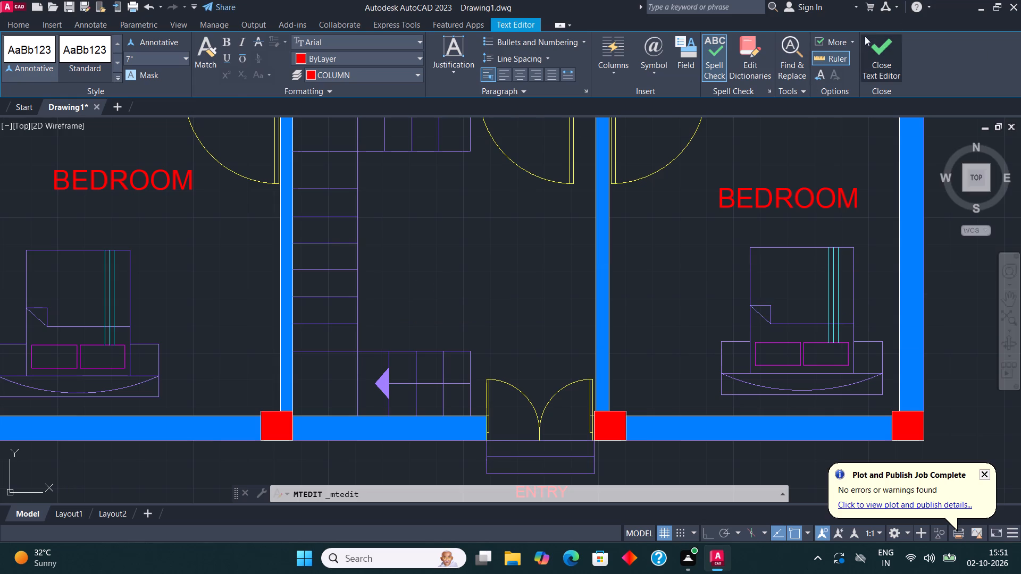
# Move the UP label down to the tail of the stair direction arrow, beside the double entrance door.
pyautogui.click(431, 297)
pyautogui.click(381, 285)
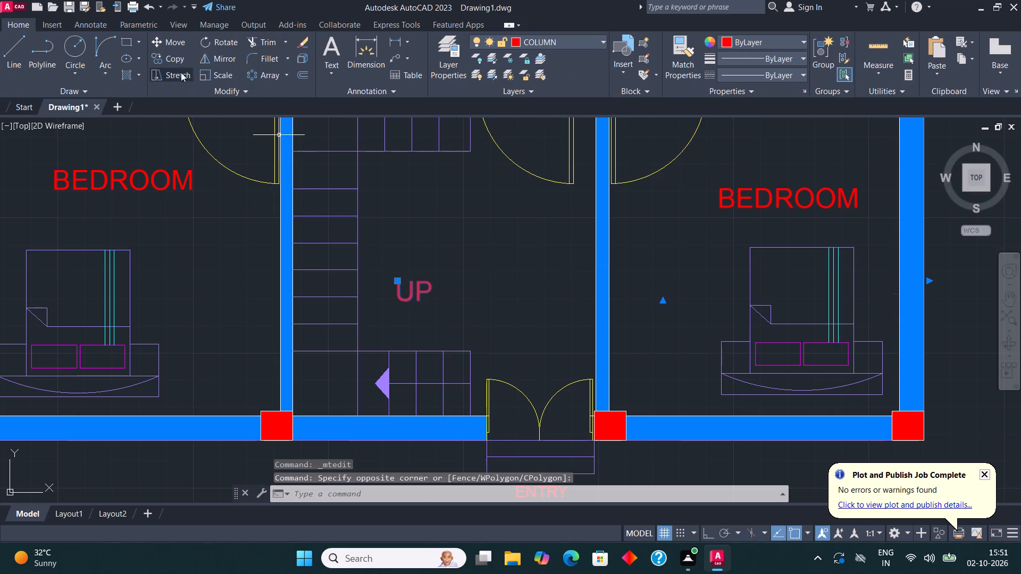
pyautogui.click(174, 46)
pyautogui.click(411, 289)
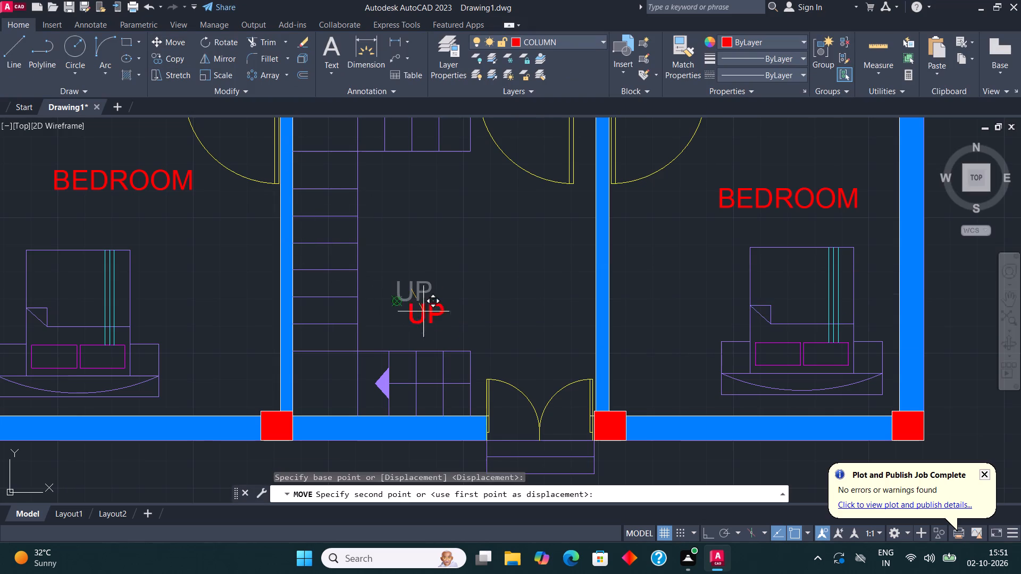
pyautogui.click(457, 385)
# Change the BEDROOM label below the dining table in the central room to DINING HALL.
pyautogui.scroll(-2, 474, 332)
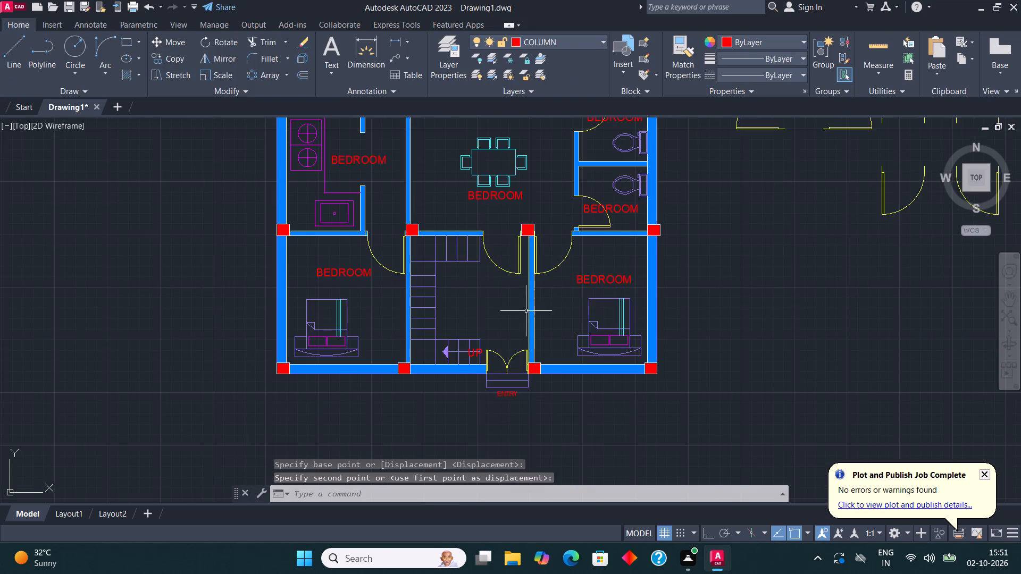
pyautogui.moveTo(531, 315); pyautogui.dragTo(586, 362, button='middle')
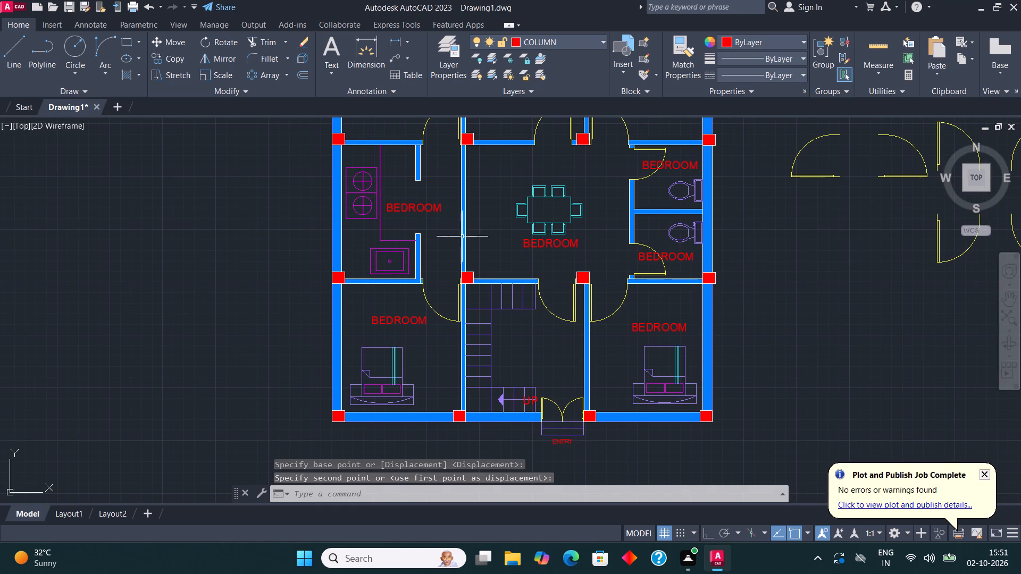
pyautogui.moveTo(476, 245); pyautogui.dragTo(414, 305, button='middle')
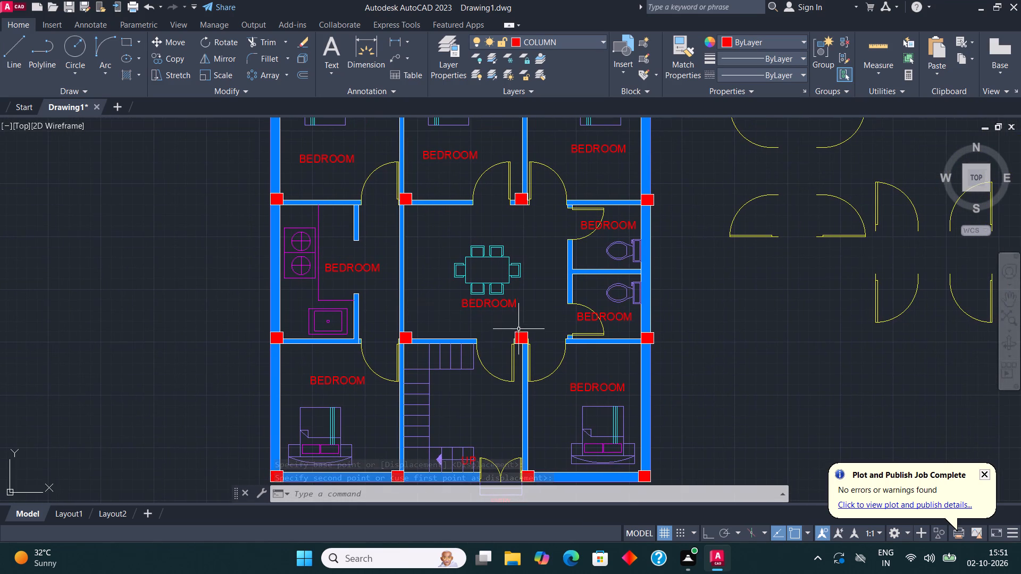
pyautogui.click(488, 301)
pyautogui.rightClick(489, 301)
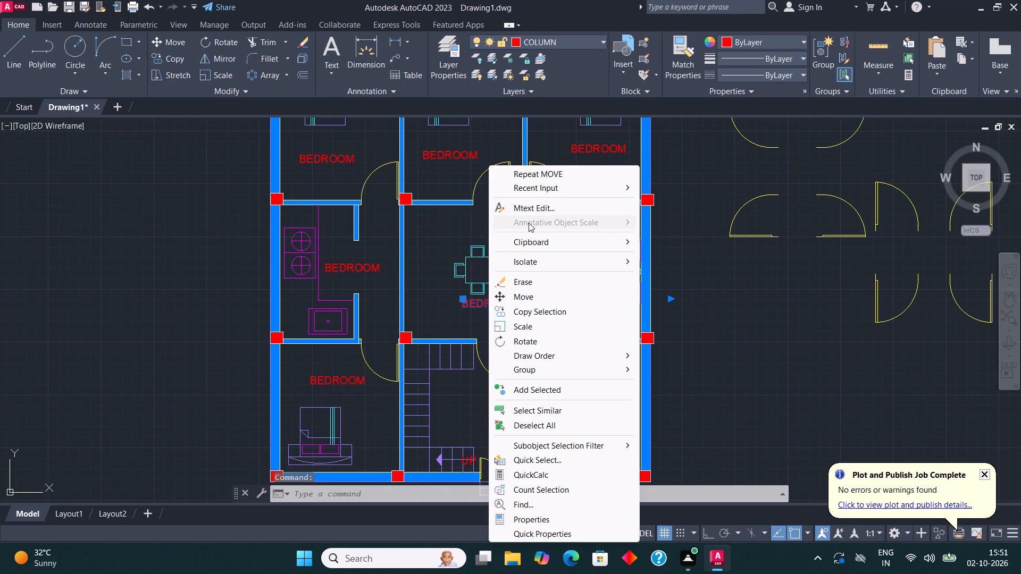
pyautogui.click(532, 212)
pyautogui.click(520, 300)
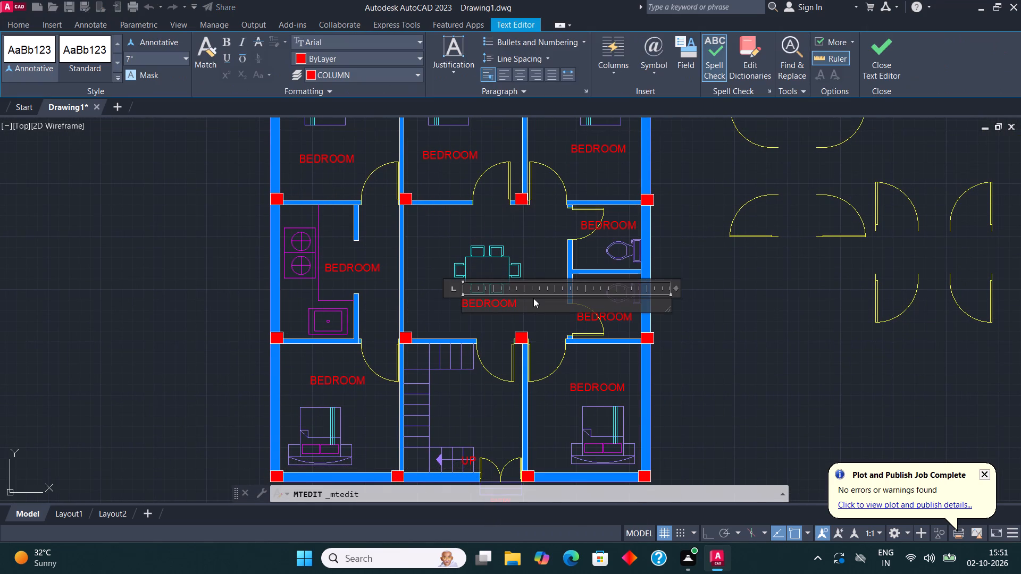
pyautogui.press('BackSpace')
pyautogui.press('BackSpace')
pyautogui.press('BackSpace')
pyautogui.press('BackSpace')
pyautogui.press('BackSpace')
pyautogui.press('BackSpace')
pyautogui.press('BackSpace')
pyautogui.press('BackSpace')
pyautogui.press('BackSpace')
pyautogui.press('BackSpace')
pyautogui.press('BackSpace')
pyautogui.press('BackSpace')
pyautogui.press('BackSpace')
pyautogui.press('BackSpace')
pyautogui.press('BackSpace')
pyautogui.press('BackSpace')
pyautogui.press('BackSpace')
pyautogui.press('BackSpace')
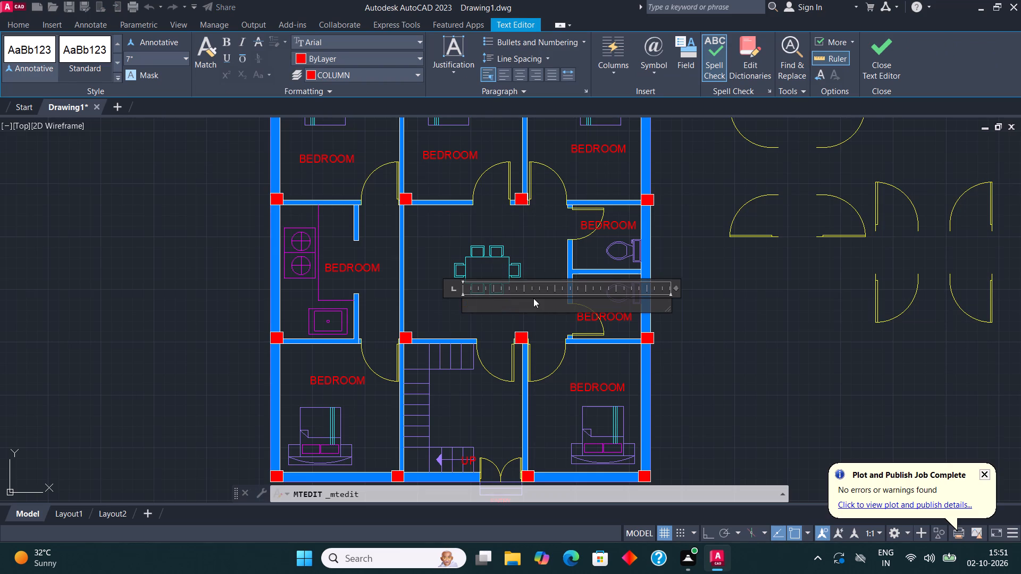
pyautogui.write('DIN')
pyautogui.write('ING HALL')
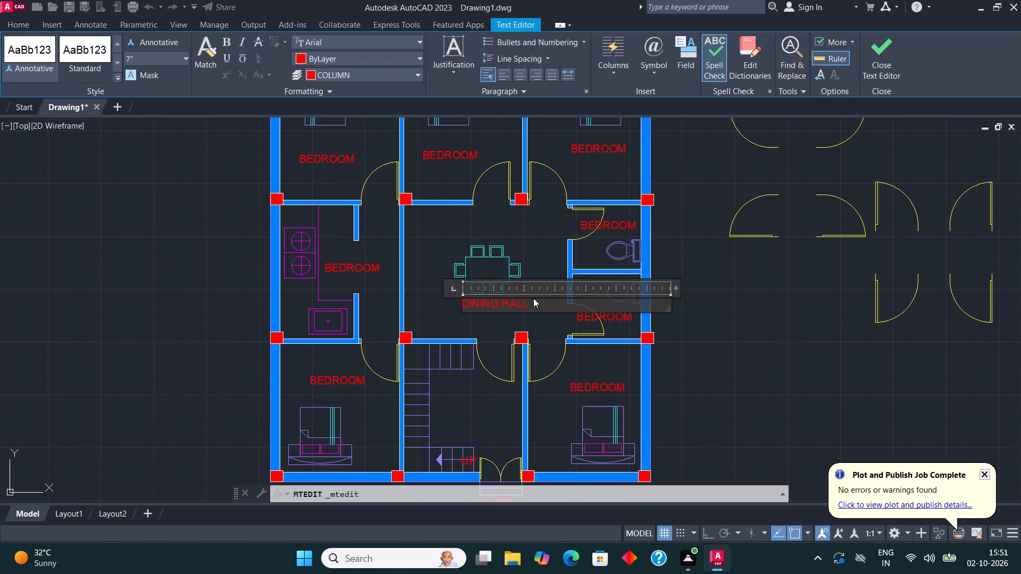
pyautogui.click(874, 58)
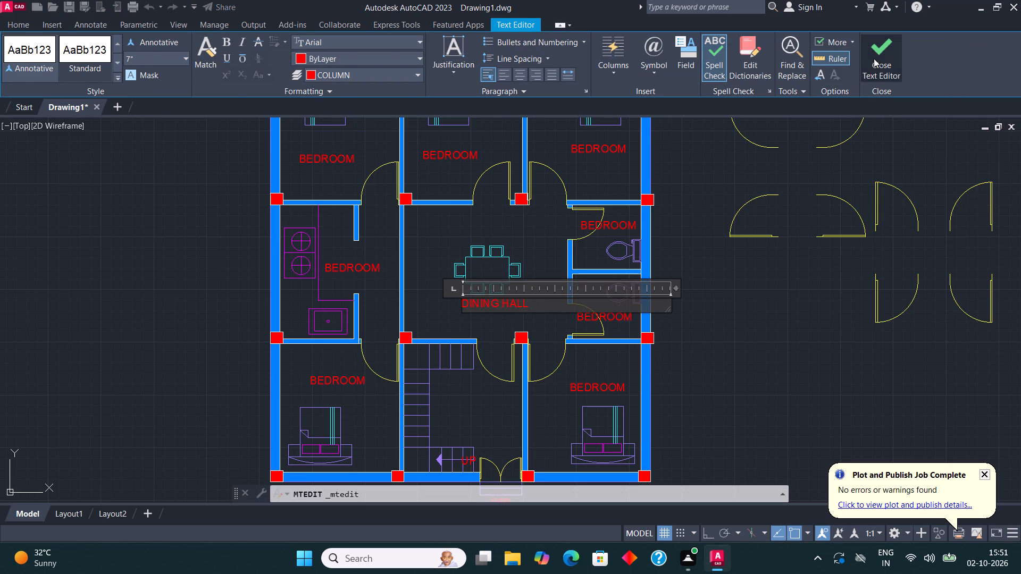
# Change the BEDROOM label in the room with the stove and sink to KITCHEN.
pyautogui.moveTo(517, 273); pyautogui.dragTo(571, 305, button='middle')
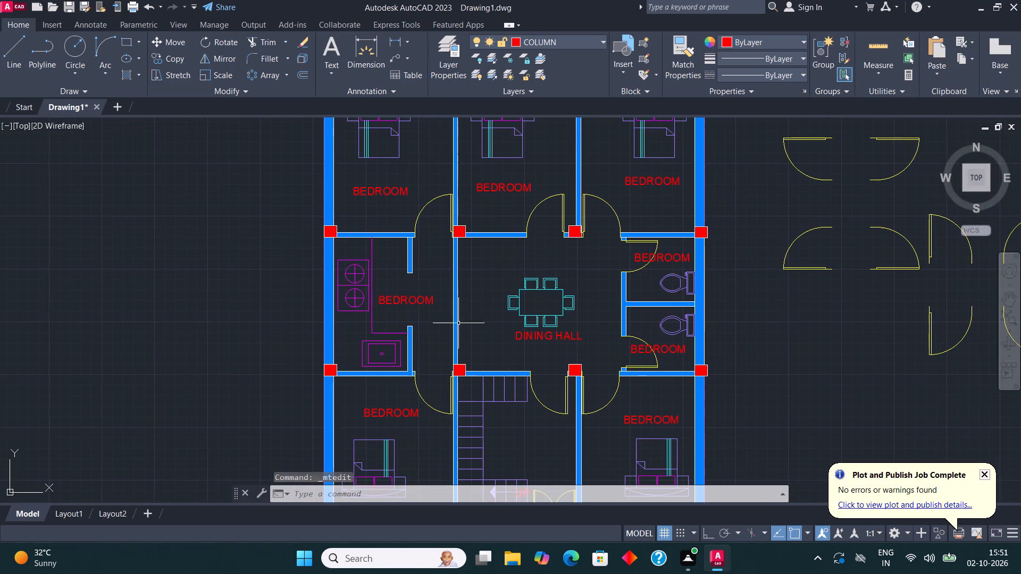
pyautogui.click(401, 296)
pyautogui.rightClick(401, 296)
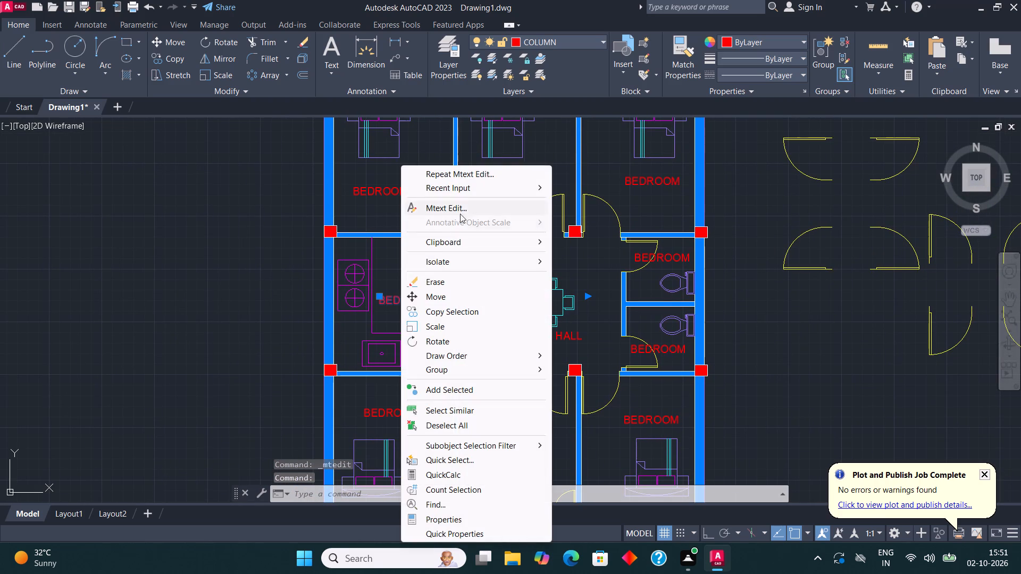
pyautogui.click(464, 203)
pyautogui.click(448, 297)
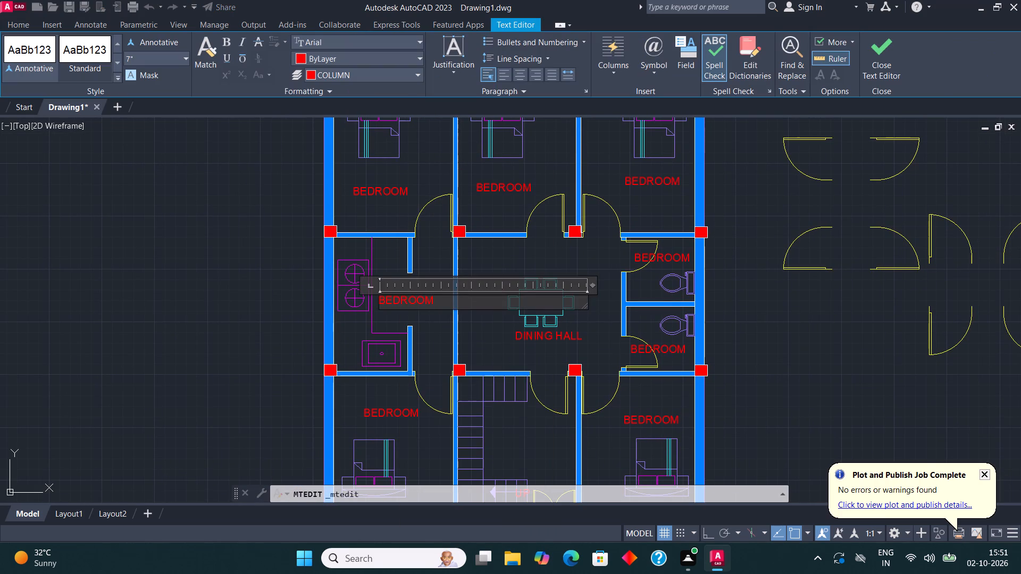
pyautogui.press('BackSpace')
pyautogui.press('BackSpace')
pyautogui.press('BackSpace')
pyautogui.press('BackSpace')
pyautogui.press('BackSpace')
pyautogui.press('BackSpace')
pyautogui.press('BackSpace')
pyautogui.press('BackSpace')
pyautogui.press('BackSpace')
pyautogui.press('BackSpace')
pyautogui.press('BackSpace')
pyautogui.press('BackSpace')
pyautogui.press('BackSpace')
pyautogui.press('BackSpace')
pyautogui.press('BackSpace')
pyautogui.press('BackSpace')
pyautogui.press('BackSpace')
pyautogui.write('KITCHEN')
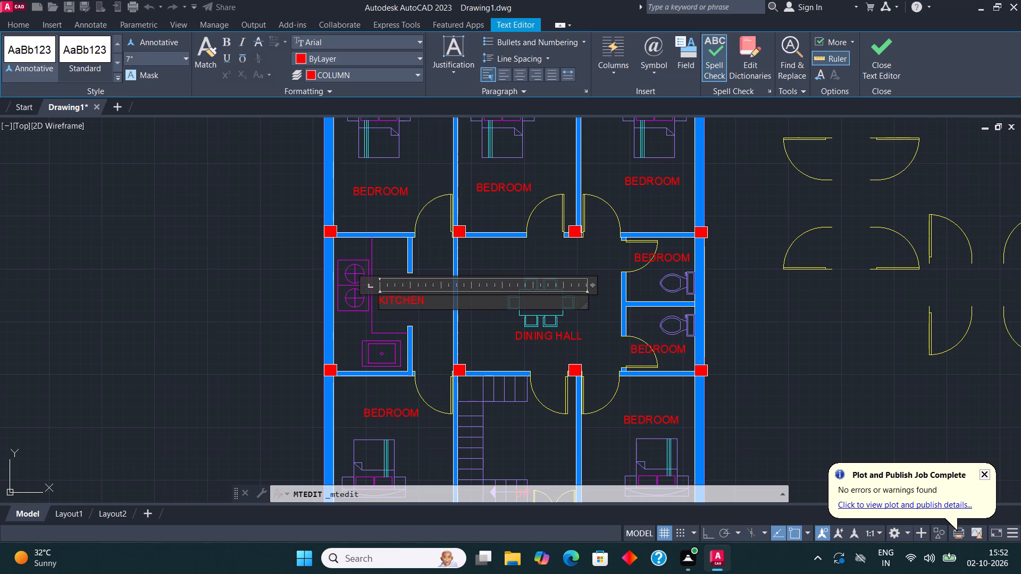
pyautogui.click(869, 52)
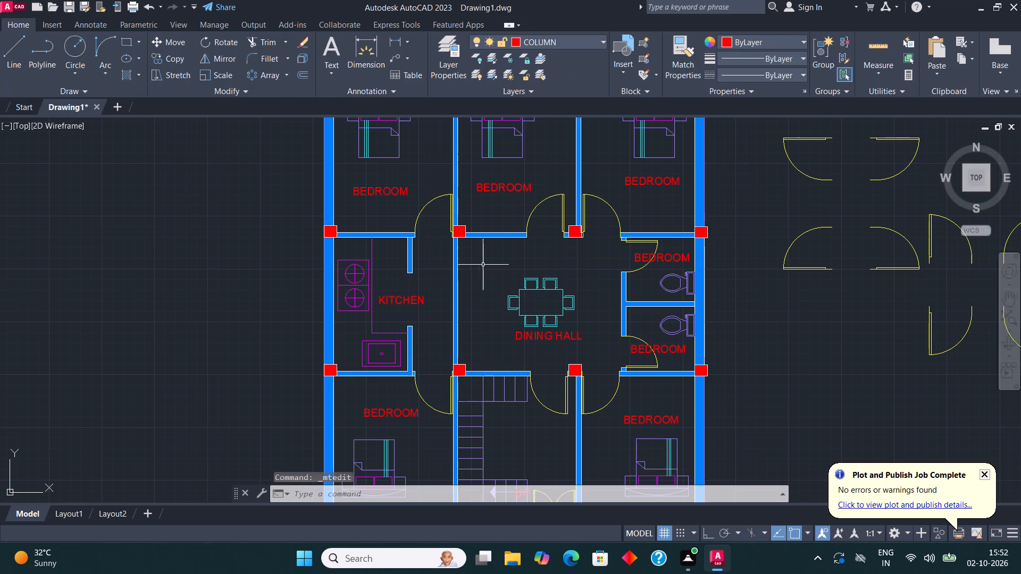
# Change the BEDROOM label in the upper toilet room to T/B.
pyautogui.moveTo(466, 295); pyautogui.dragTo(407, 320, button='middle')
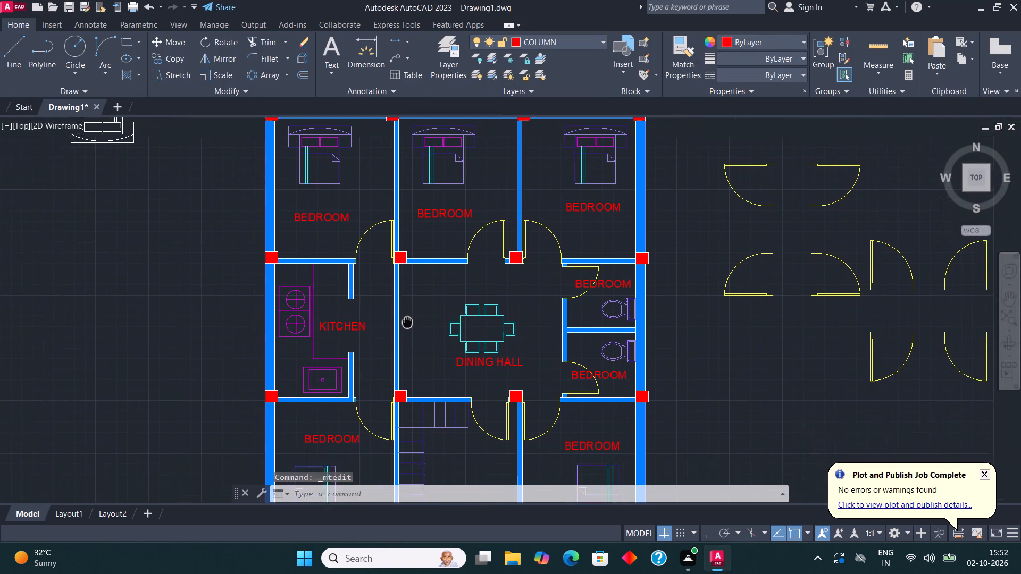
pyautogui.moveTo(407, 320); pyautogui.dragTo(347, 299, button='middle')
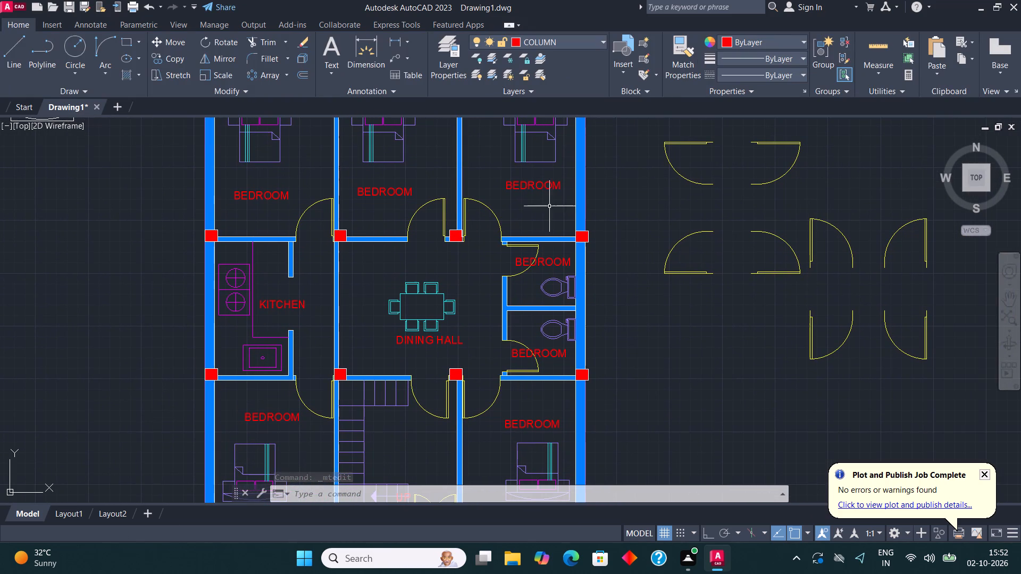
pyautogui.moveTo(549, 206); pyautogui.dragTo(518, 221, button='middle')
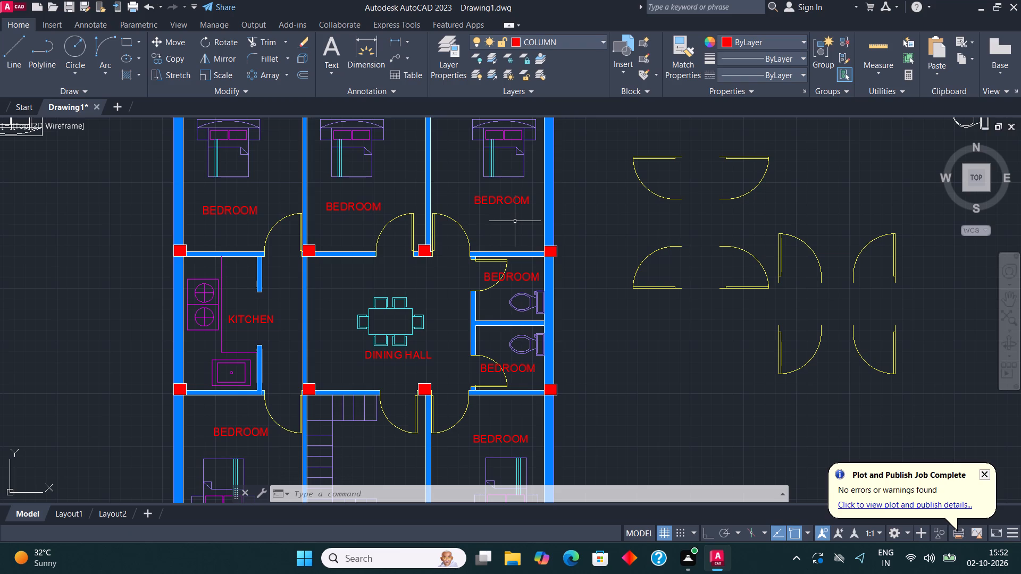
pyautogui.click(536, 276)
pyautogui.rightClick(536, 276)
pyautogui.click(573, 206)
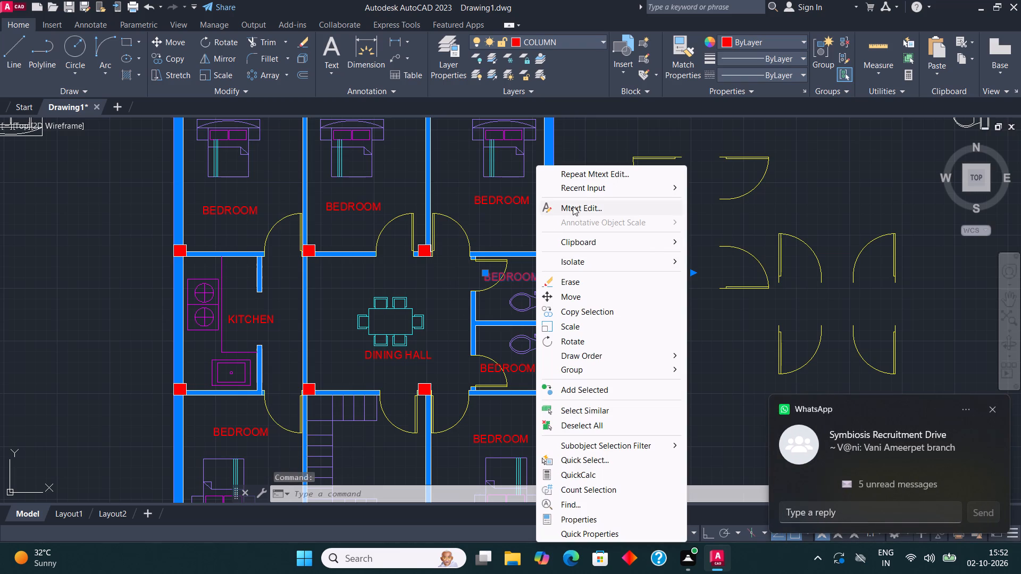
pyautogui.click(993, 408)
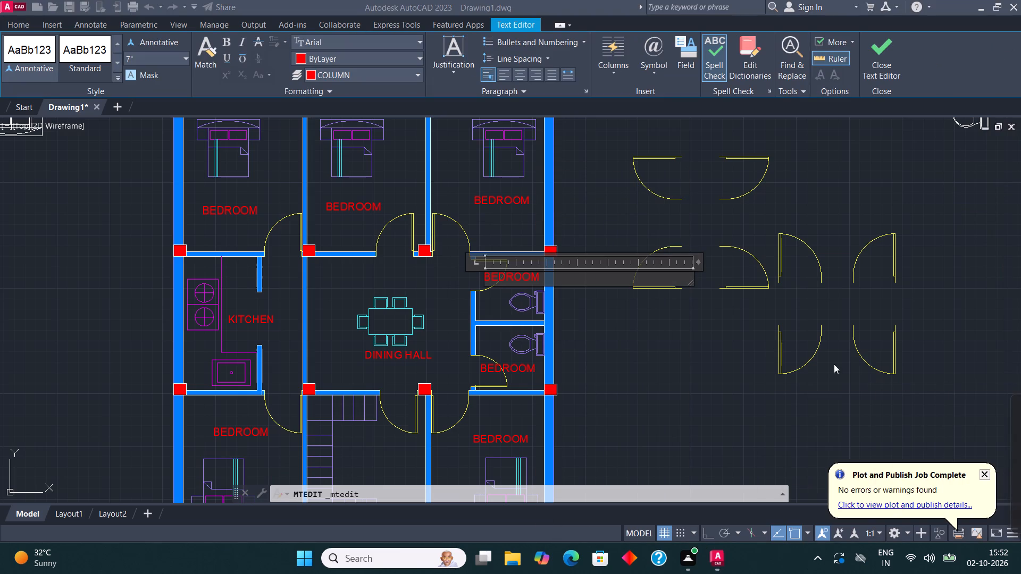
pyautogui.click(548, 282)
pyautogui.press('BackSpace')
pyautogui.press('BackSpace')
pyautogui.press('BackSpace')
pyautogui.press('BackSpace')
pyautogui.press('BackSpace')
pyautogui.press('BackSpace')
pyautogui.press('BackSpace')
pyautogui.press('BackSpace')
pyautogui.press('BackSpace')
pyautogui.press('BackSpace')
pyautogui.press('BackSpace')
pyautogui.press('BackSpace')
pyautogui.press('BackSpace')
pyautogui.press('BackSpace')
pyautogui.press('BackSpace')
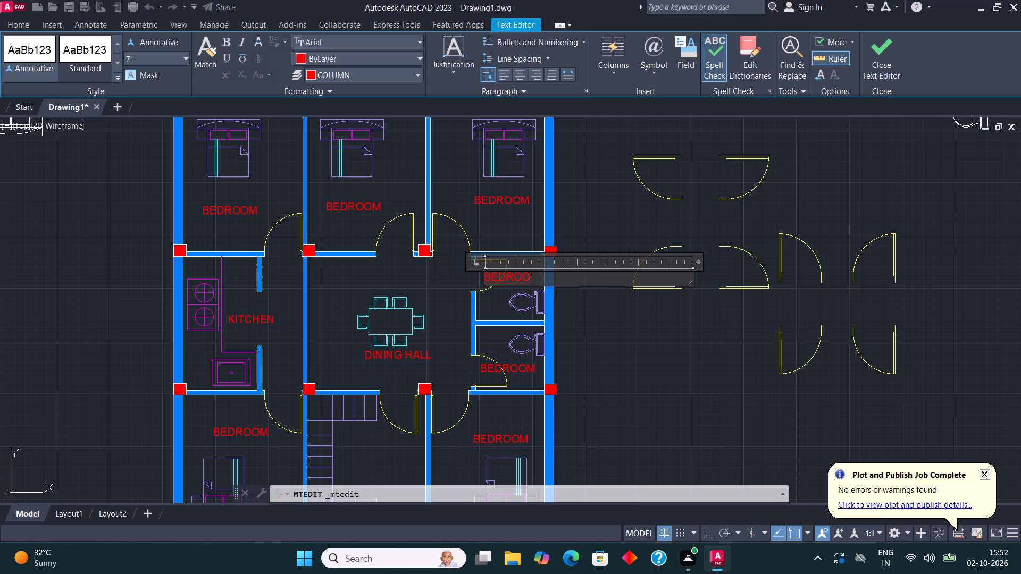
pyautogui.write('T/')
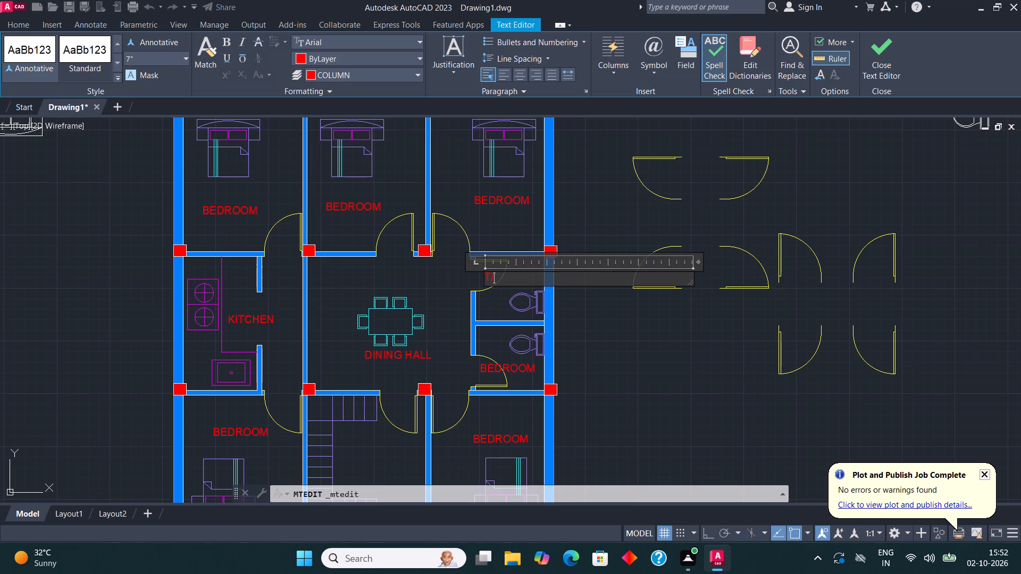
pyautogui.press('b')
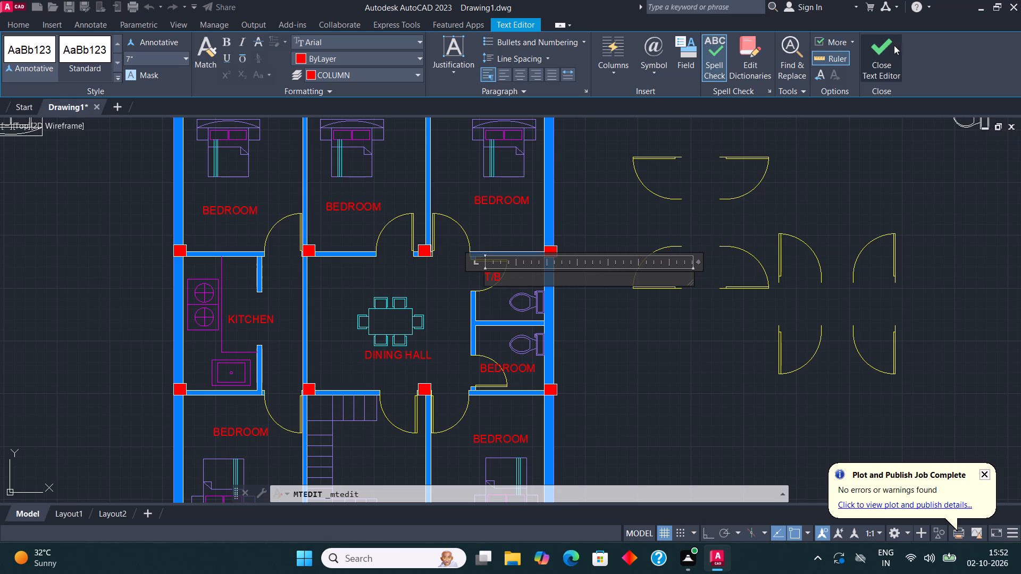
pyautogui.click(886, 38)
# Move the T/B label clear of the door swing to just above the toilet in the upper toilet room.
pyautogui.scroll(2, 509, 274)
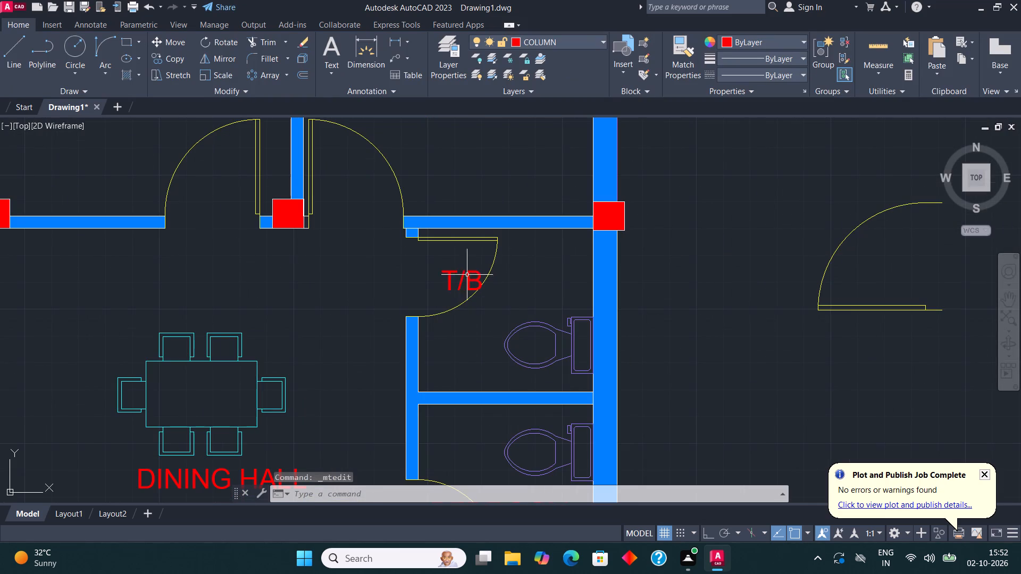
pyautogui.click(466, 273)
pyautogui.click(174, 38)
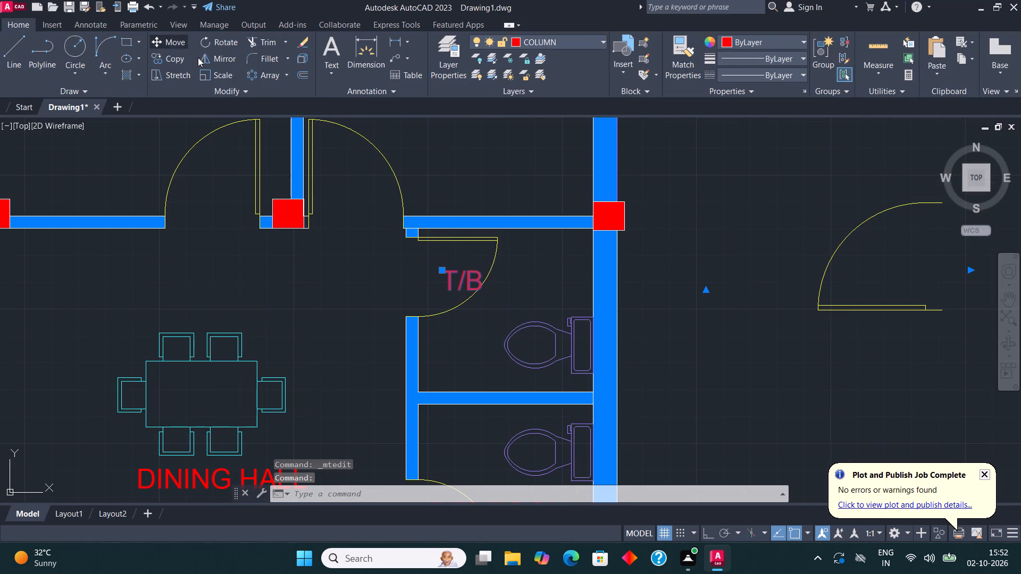
pyautogui.click(457, 273)
pyautogui.click(521, 286)
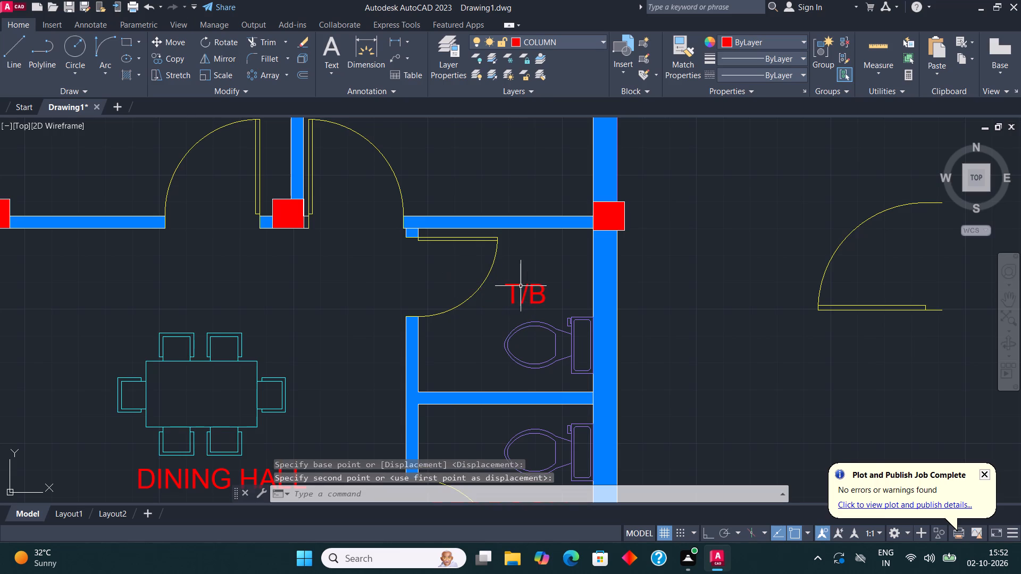
# Copy the T/B label from the upper toilet room into the lower toilet room.
pyautogui.click(521, 286)
pyautogui.click(510, 285)
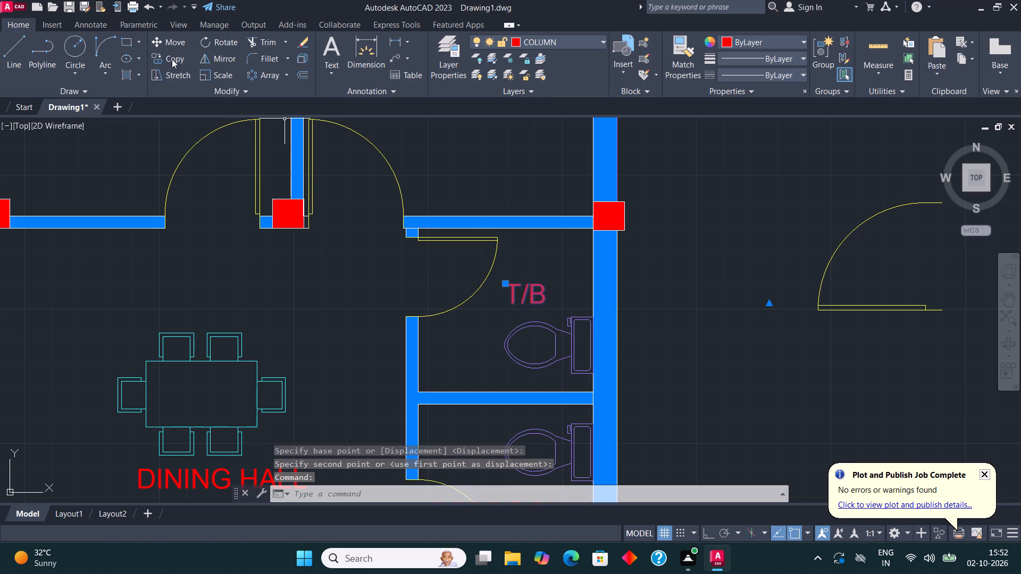
pyautogui.click(173, 63)
pyautogui.click(525, 292)
pyautogui.scroll(-1, 535, 246)
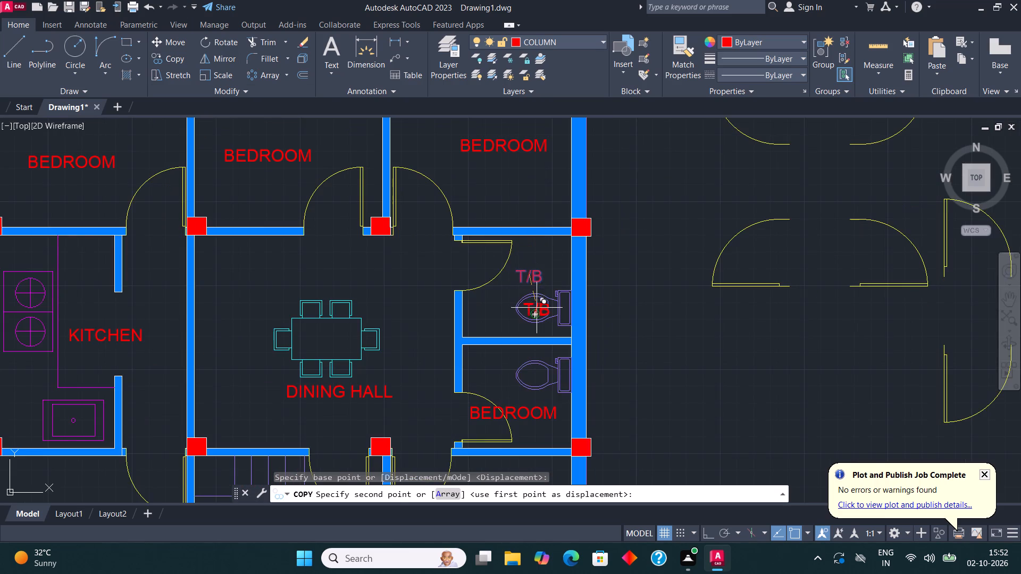
pyautogui.click(538, 428)
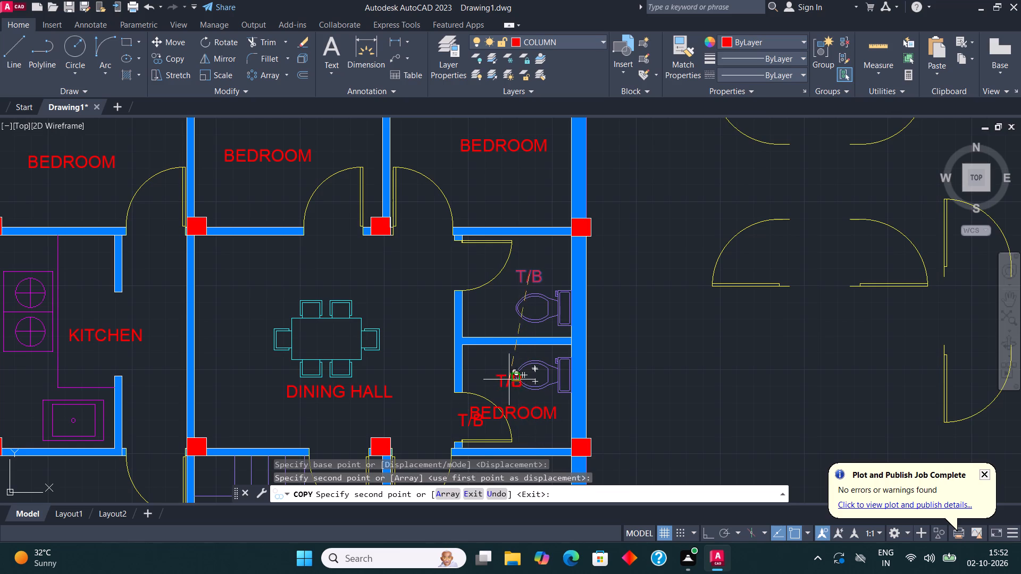
pyautogui.press('Escape')
# Erase the BEDROOM label in the lower toilet room.
pyautogui.click(525, 409)
pyautogui.press('Delete')
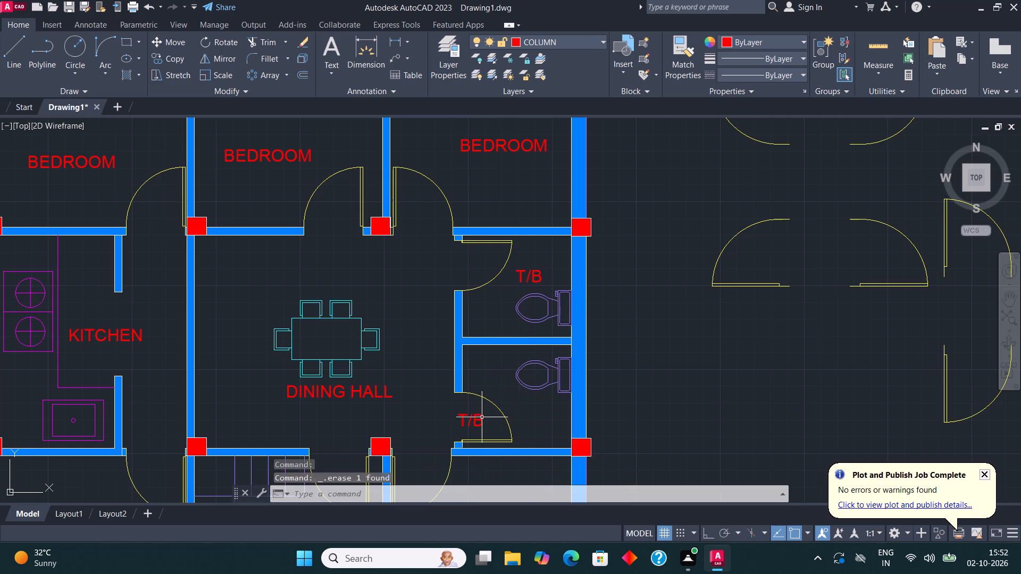
# Move the copied T/B label clear of the door swing to just below the toilet in the lower toilet room.
pyautogui.click(480, 419)
pyautogui.click(171, 45)
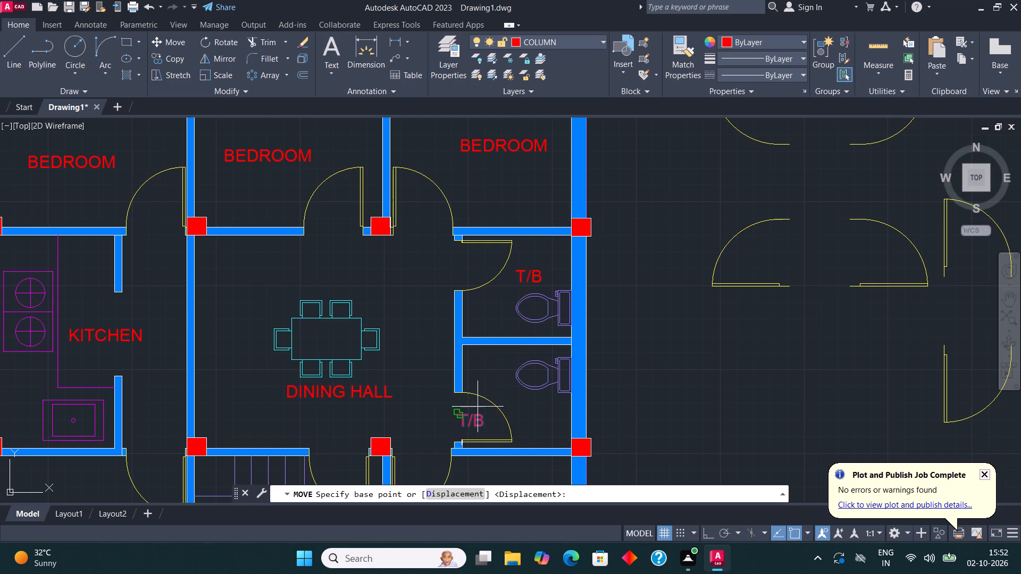
pyautogui.click(476, 415)
pyautogui.click(475, 360)
pyautogui.scroll(-1, 541, 285)
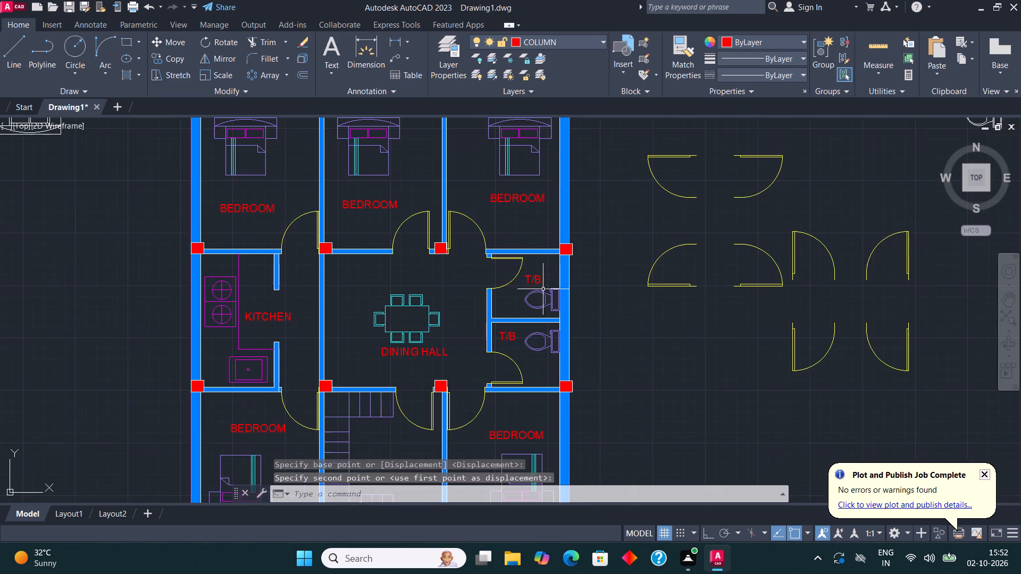
pyautogui.moveTo(634, 336); pyautogui.dragTo(643, 303, button='middle')
pyautogui.scroll(2, 567, 302)
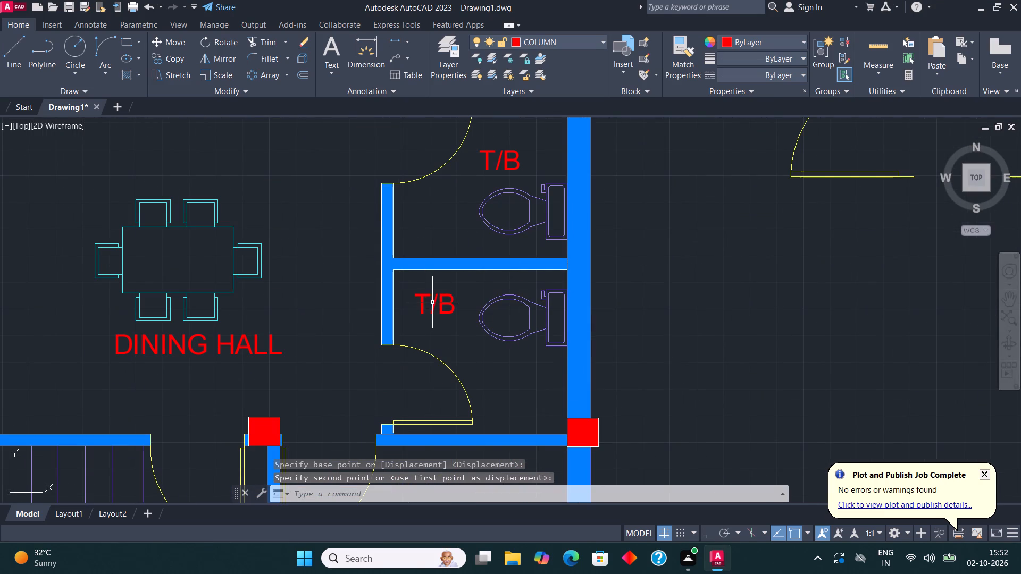
pyautogui.click(429, 299)
pyautogui.click(427, 300)
pyautogui.click(423, 297)
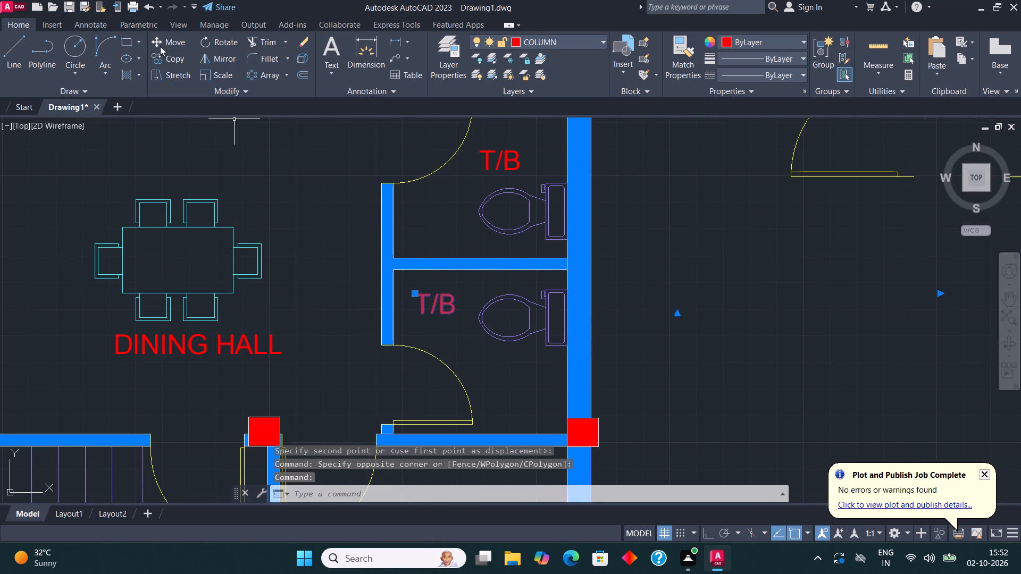
pyautogui.click(161, 46)
pyautogui.click(442, 310)
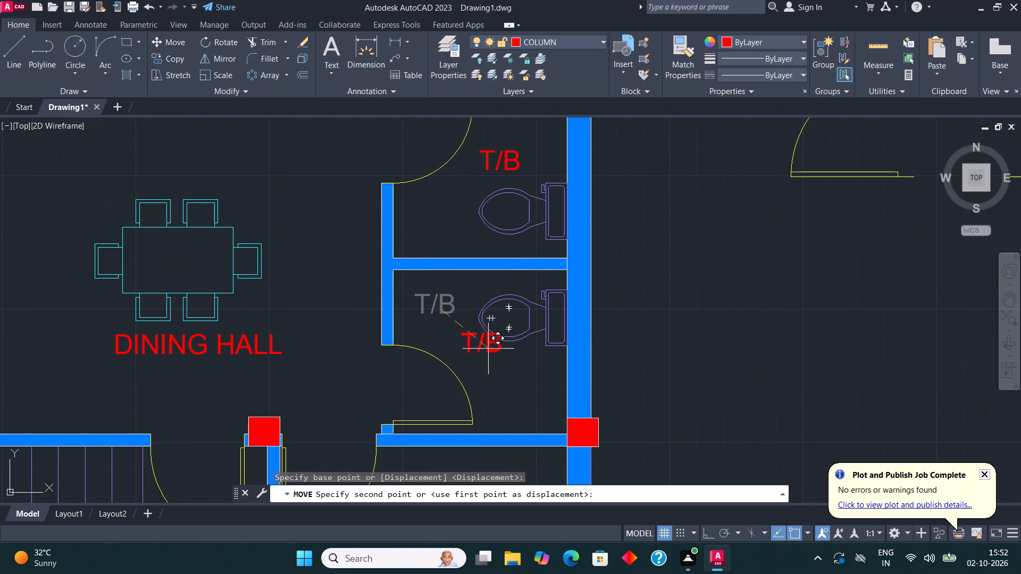
pyautogui.click(512, 374)
# Erase the spare door copies and the spare toilet lying outside the east side of the floor plan.
pyautogui.scroll(-1, 548, 267)
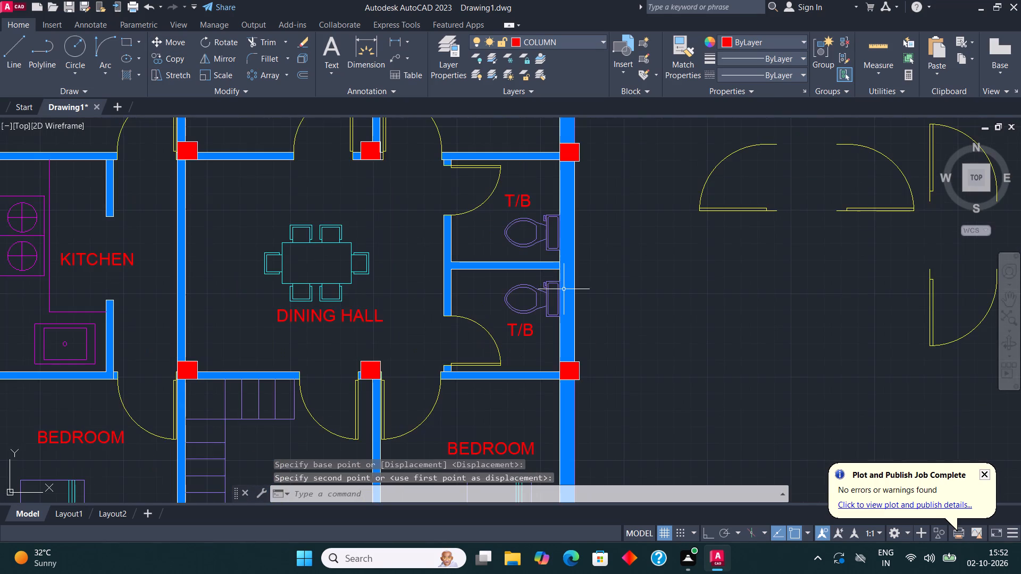
pyautogui.scroll(-1, 579, 216)
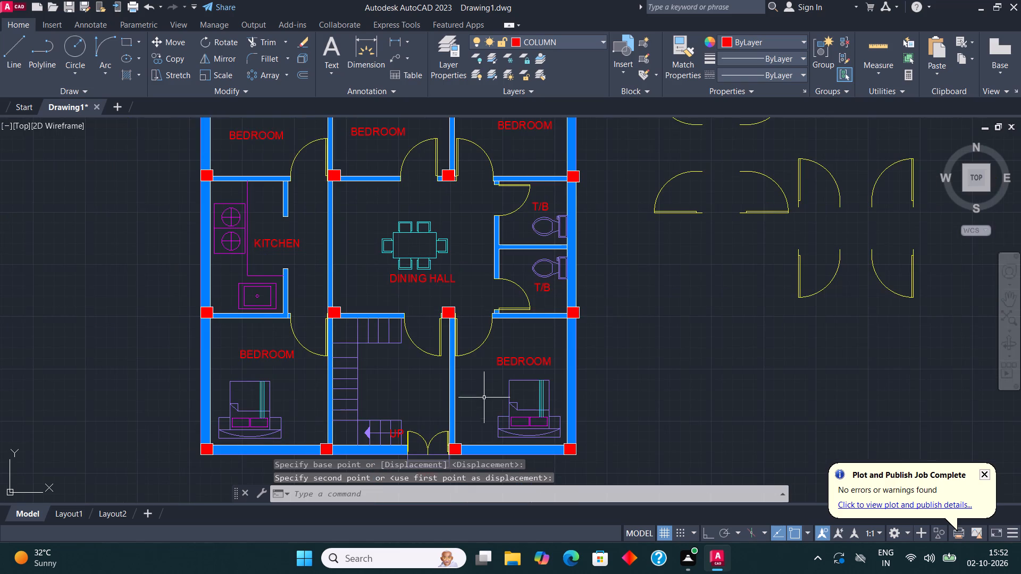
pyautogui.moveTo(511, 369); pyautogui.dragTo(565, 311, button='middle')
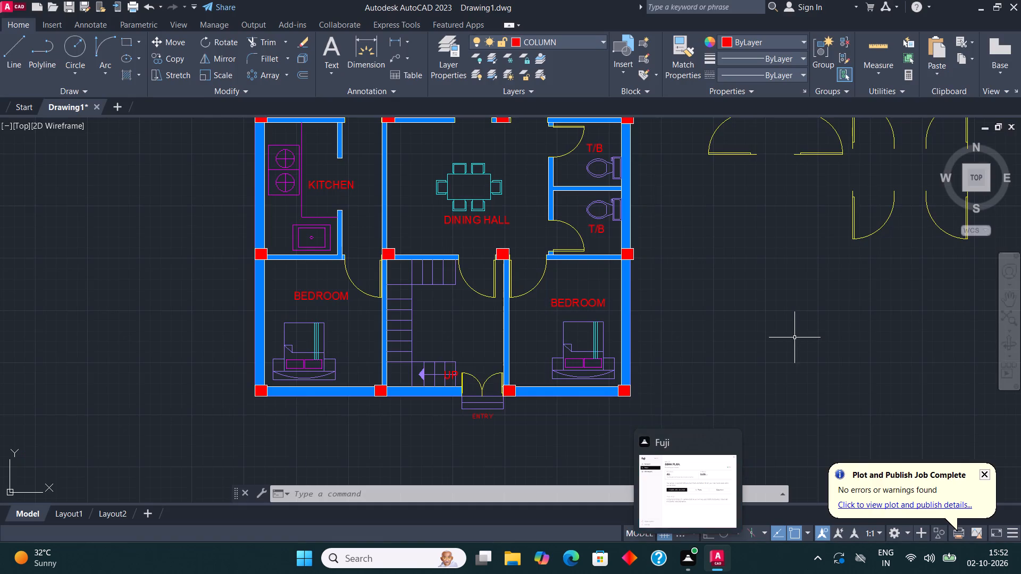
pyautogui.moveTo(497, 265); pyautogui.dragTo(566, 331, button='middle')
pyautogui.scroll(-3, 501, 332)
pyautogui.moveTo(621, 301); pyautogui.dragTo(587, 313, button='middle')
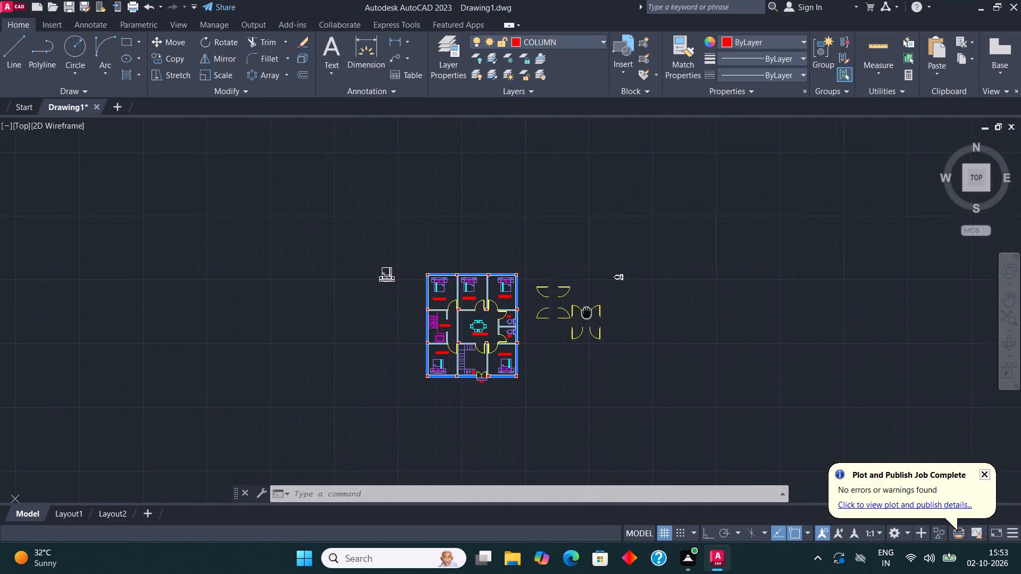
pyautogui.moveTo(587, 313); pyautogui.dragTo(585, 314, button='middle')
pyautogui.click(680, 358)
pyautogui.click(526, 232)
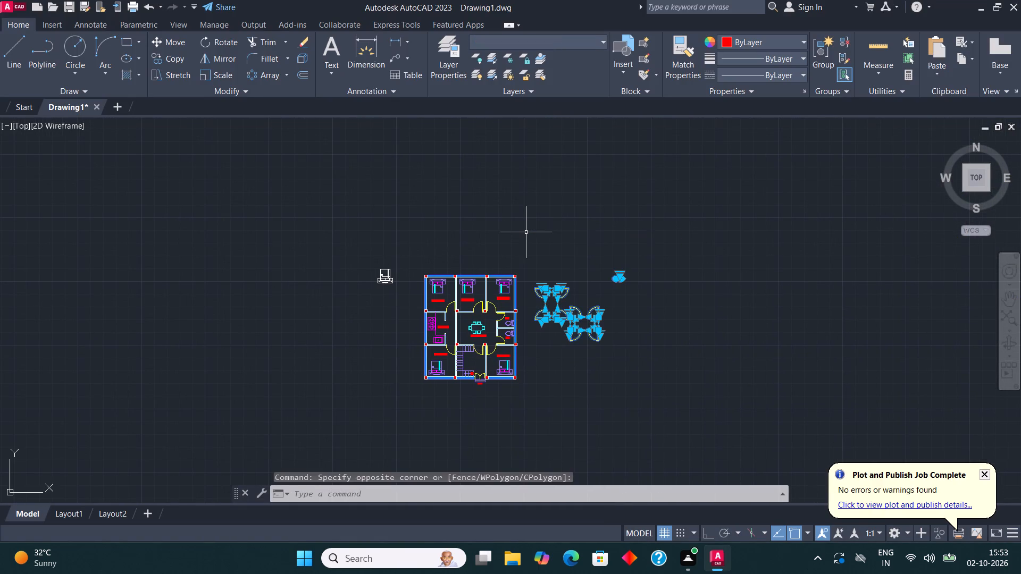
pyautogui.press('Delete')
# Erase the spare bed and its leftover pieces lying outside the west side of the floor plan.
pyautogui.scroll(1, 369, 307)
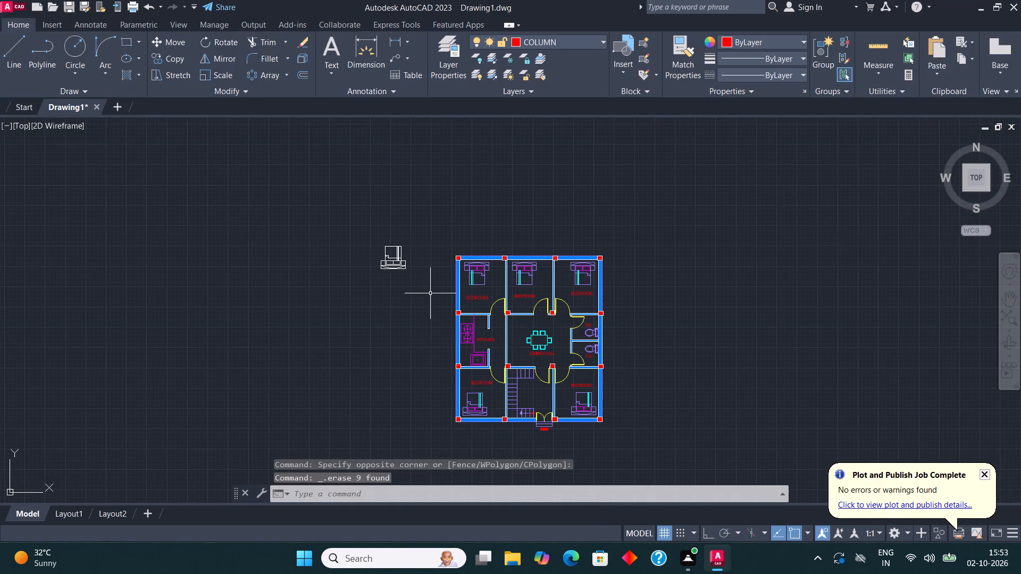
pyautogui.click(436, 286)
pyautogui.click(388, 229)
pyautogui.press('Delete')
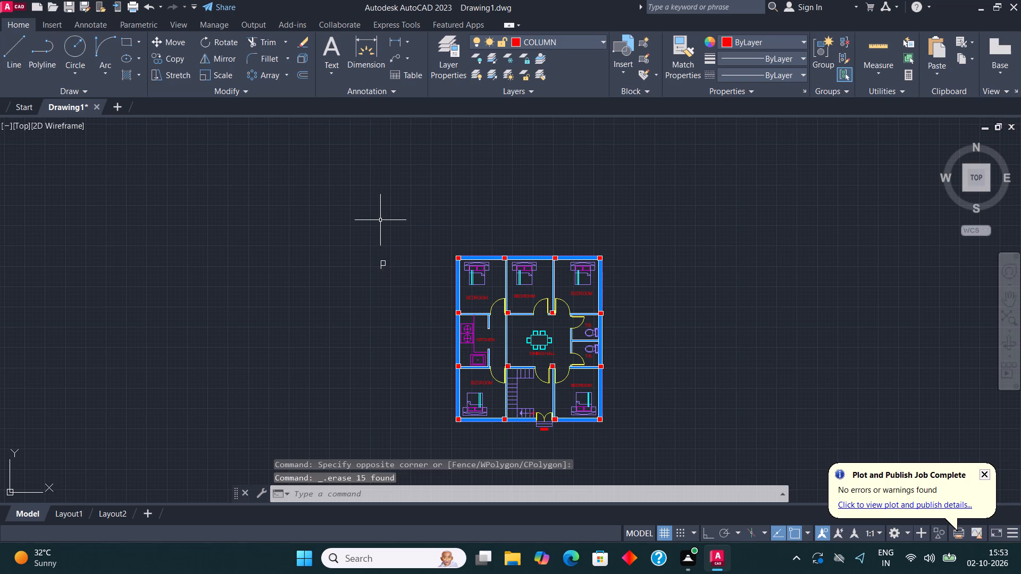
pyautogui.moveTo(392, 288); pyautogui.dragTo(382, 260)
pyautogui.click(362, 230)
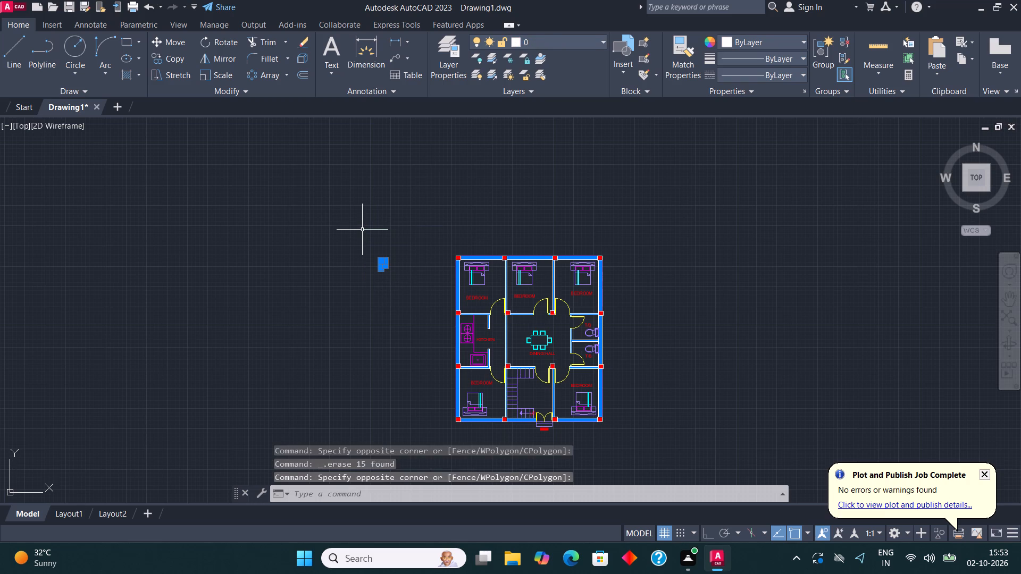
pyautogui.press('Delete')
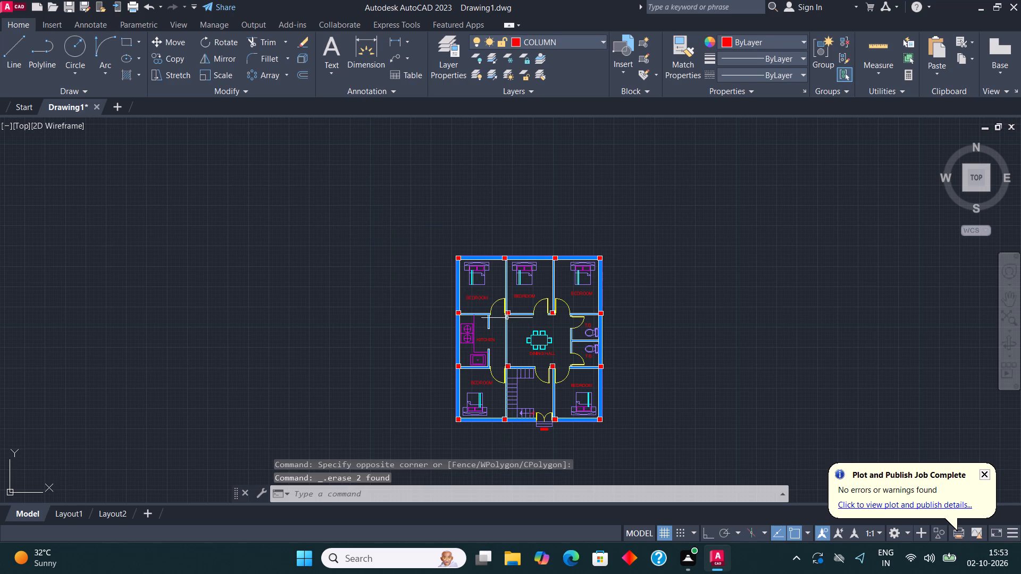
# On layer 0, dimension the overall width of the house between its outer top corners, placing the dimension above the plan.
pyautogui.scroll(2, 508, 319)
pyautogui.moveTo(550, 280); pyautogui.dragTo(505, 359, button='middle')
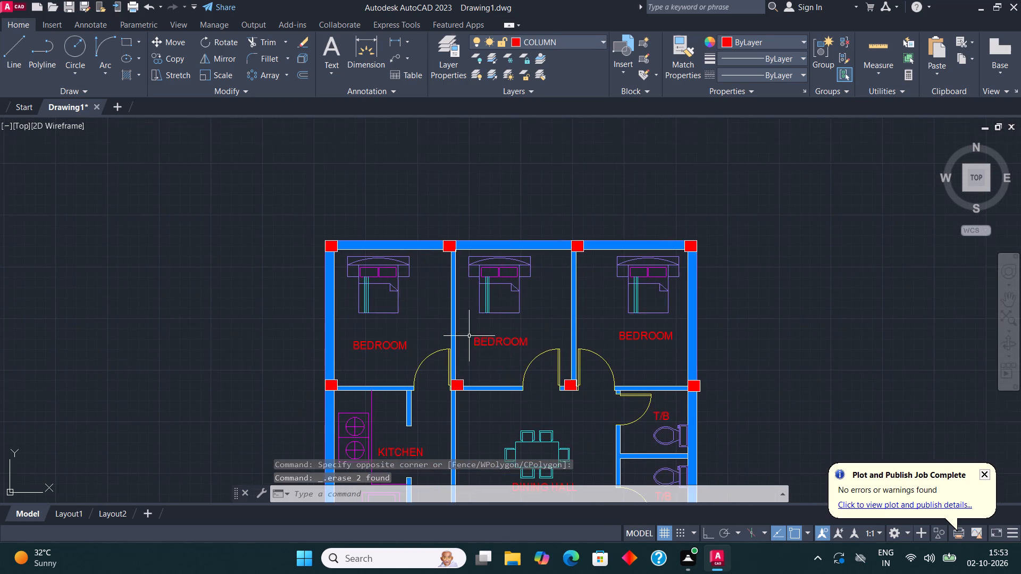
pyautogui.scroll(1, 403, 256)
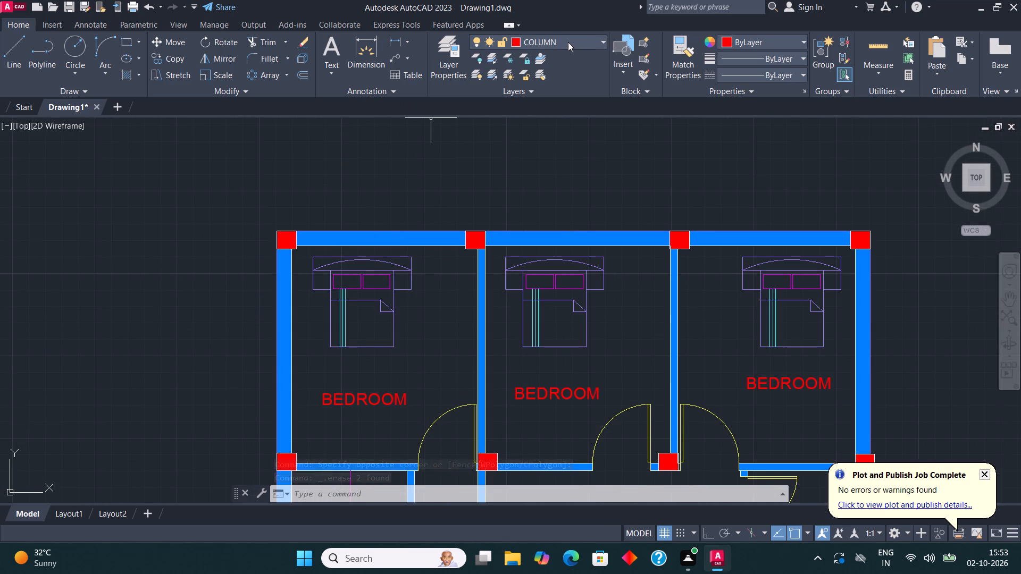
pyautogui.click(568, 42)
pyautogui.click(549, 54)
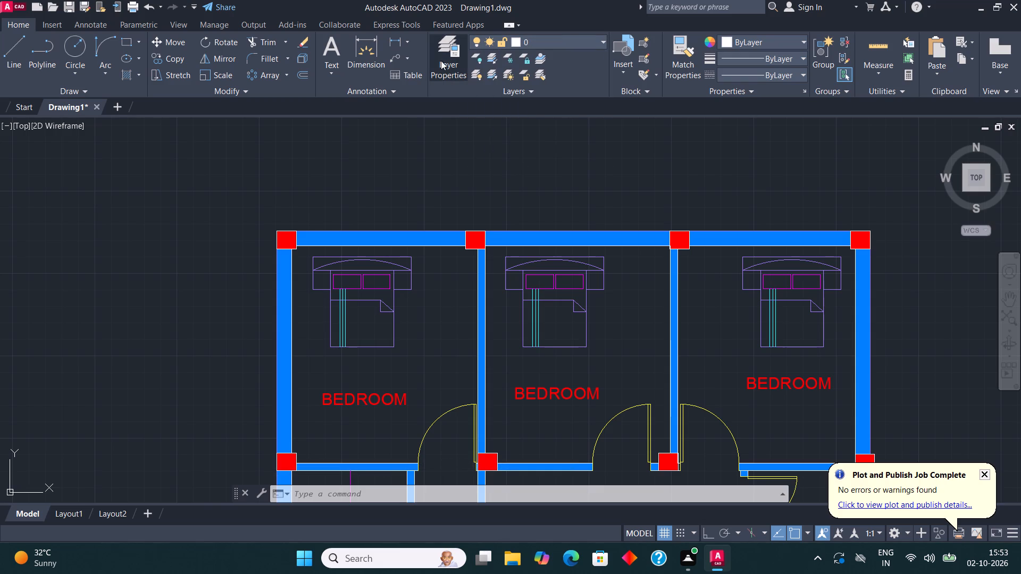
pyautogui.click(370, 48)
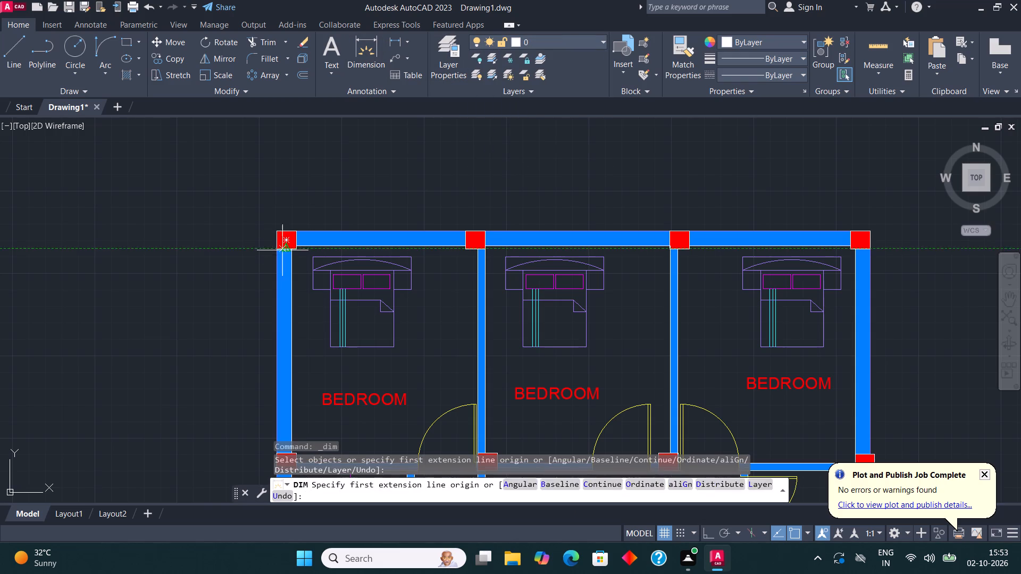
pyautogui.click(275, 230)
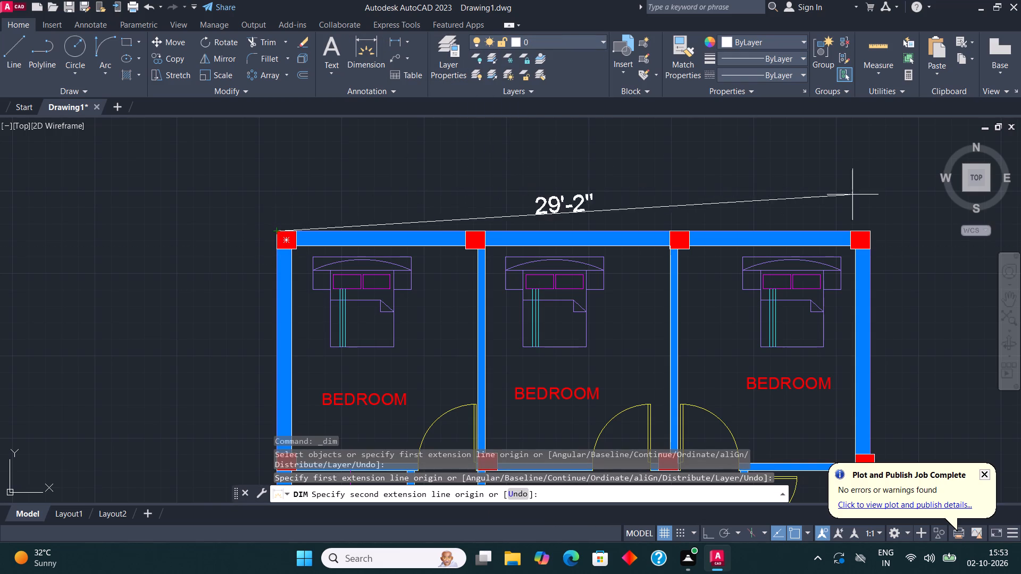
pyautogui.click(870, 230)
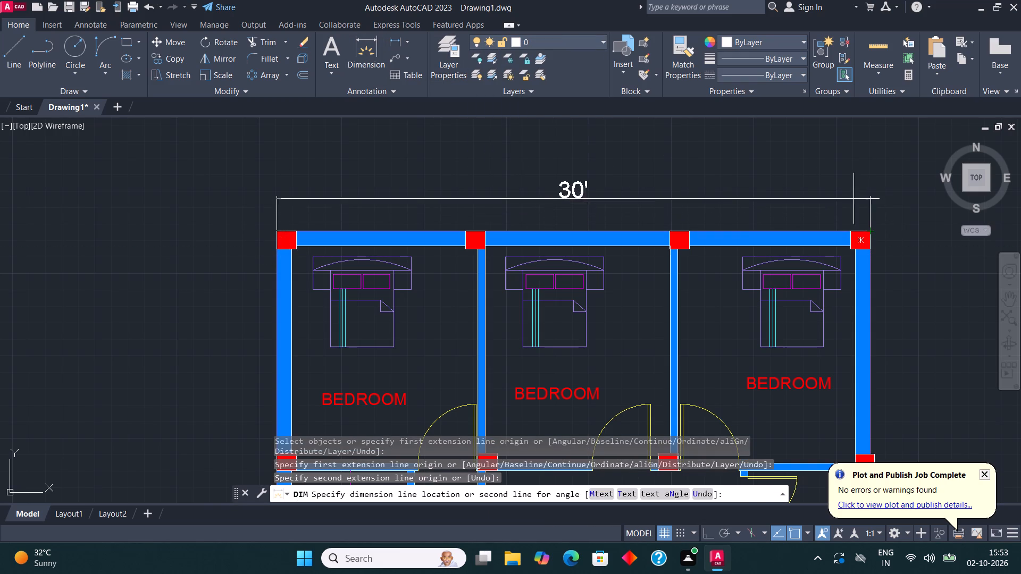
pyautogui.click(826, 146)
# Dimension the overall length of the house along its east outer wall, placing the dimension outside that wall.
pyautogui.click(358, 50)
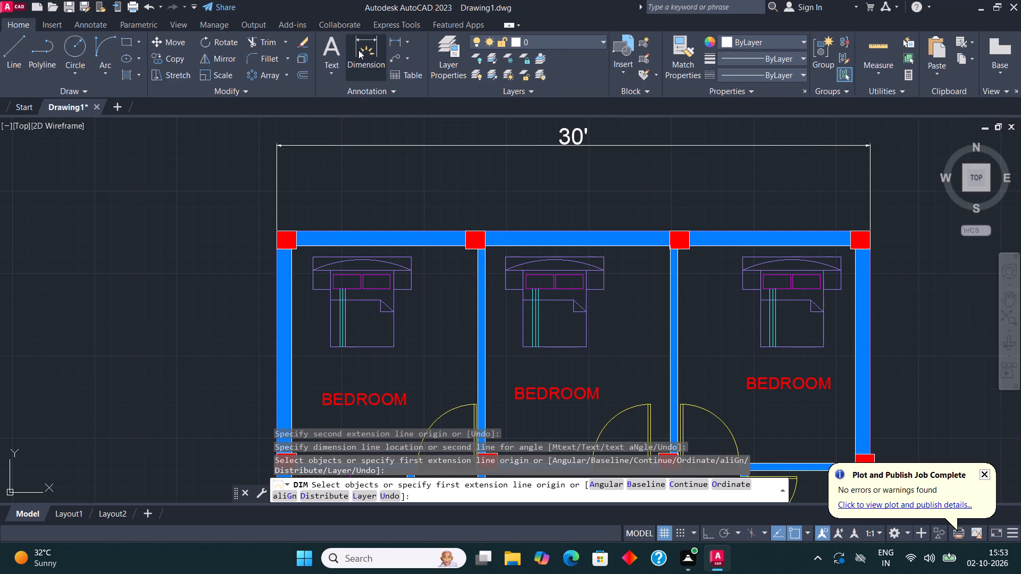
pyautogui.scroll(-4, 240, 255)
pyautogui.scroll(2, 393, 263)
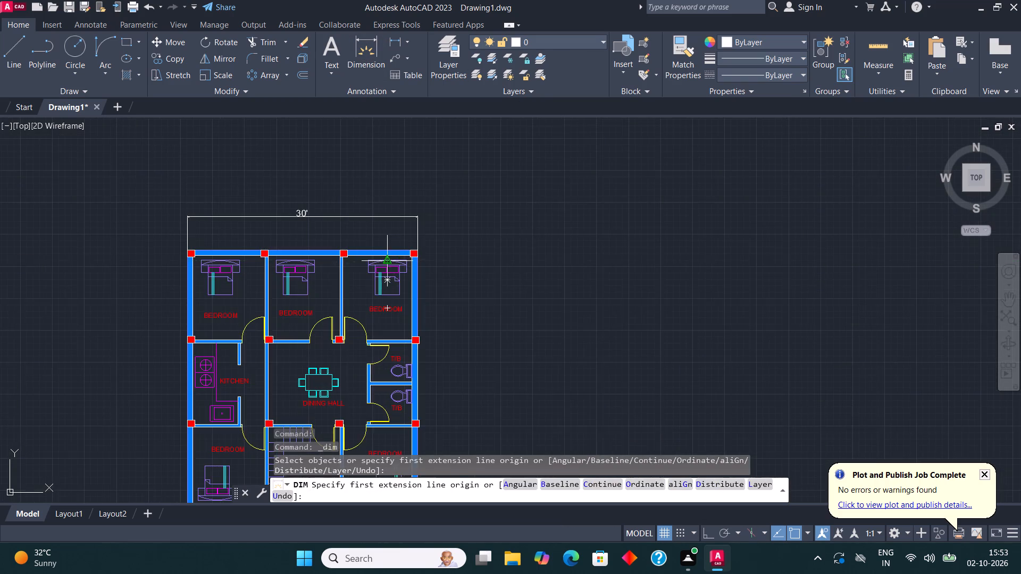
pyautogui.scroll(3, 421, 257)
pyautogui.click(394, 230)
pyautogui.scroll(-3, 478, 189)
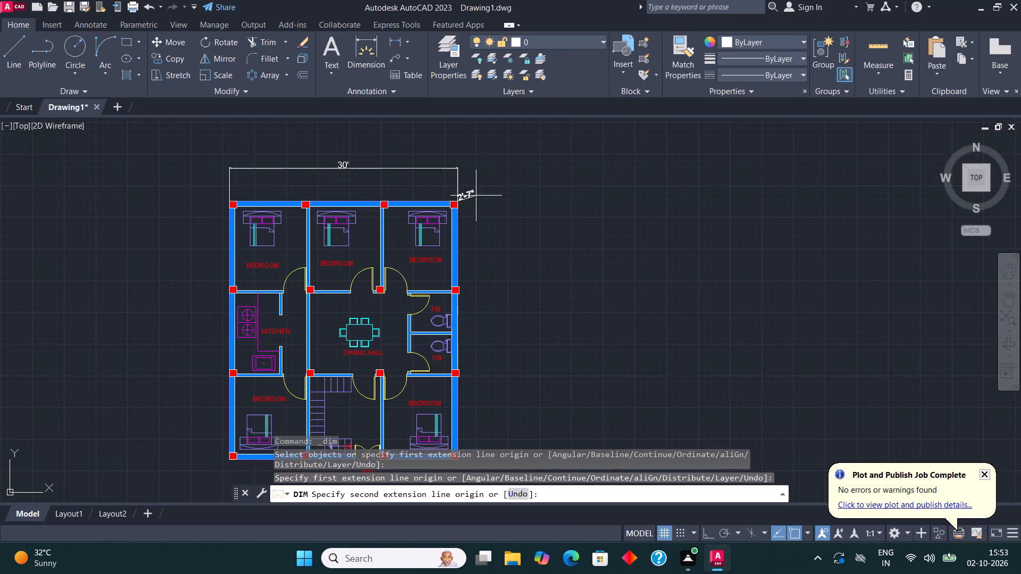
pyautogui.scroll(-1, 467, 291)
pyautogui.scroll(5, 463, 399)
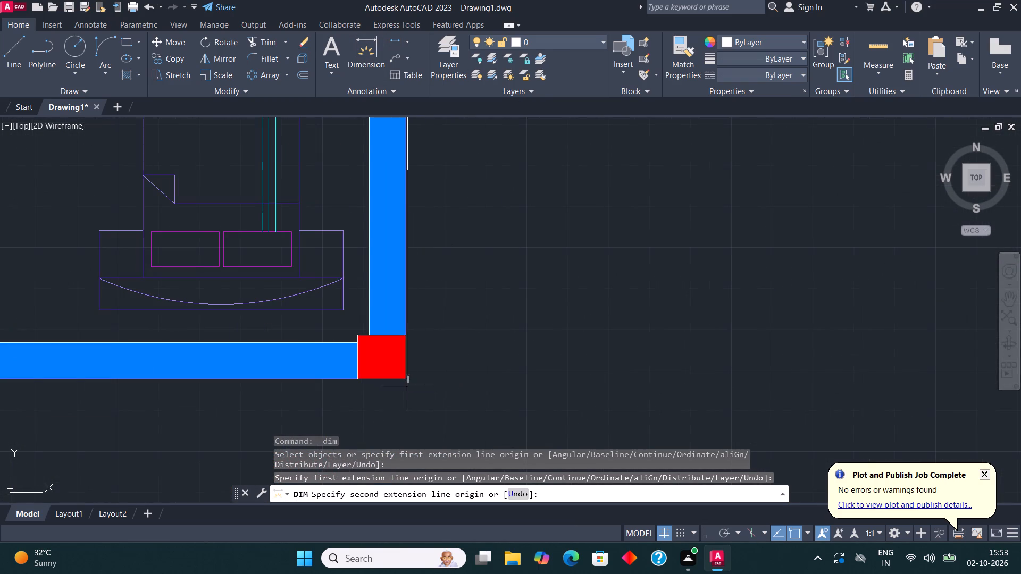
pyautogui.click(406, 380)
pyautogui.scroll(-3, 405, 381)
pyautogui.scroll(-2, 451, 363)
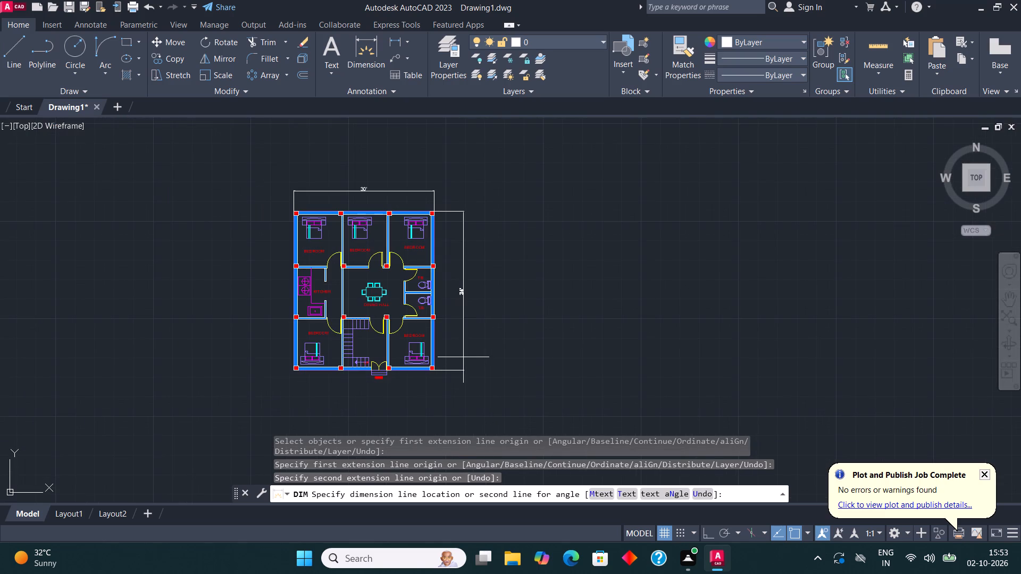
pyautogui.click(463, 356)
# Dimension the clear inner width of the upper-left bedroom, placing it between the top wall and the overall width dimension.
pyautogui.moveTo(376, 257); pyautogui.dragTo(422, 314, button='middle')
pyautogui.scroll(1, 369, 282)
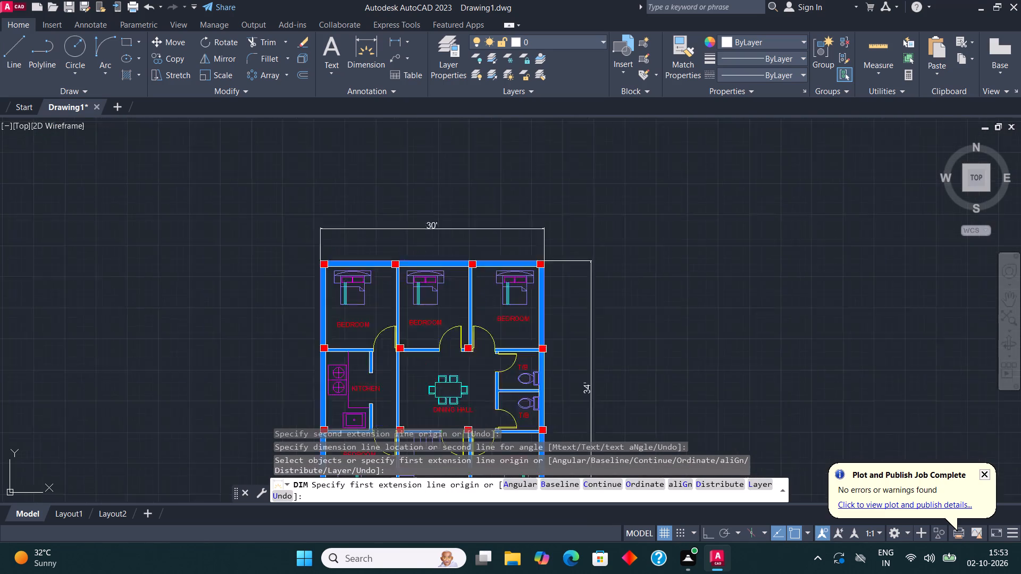
pyautogui.scroll(3, 369, 282)
pyautogui.click(359, 53)
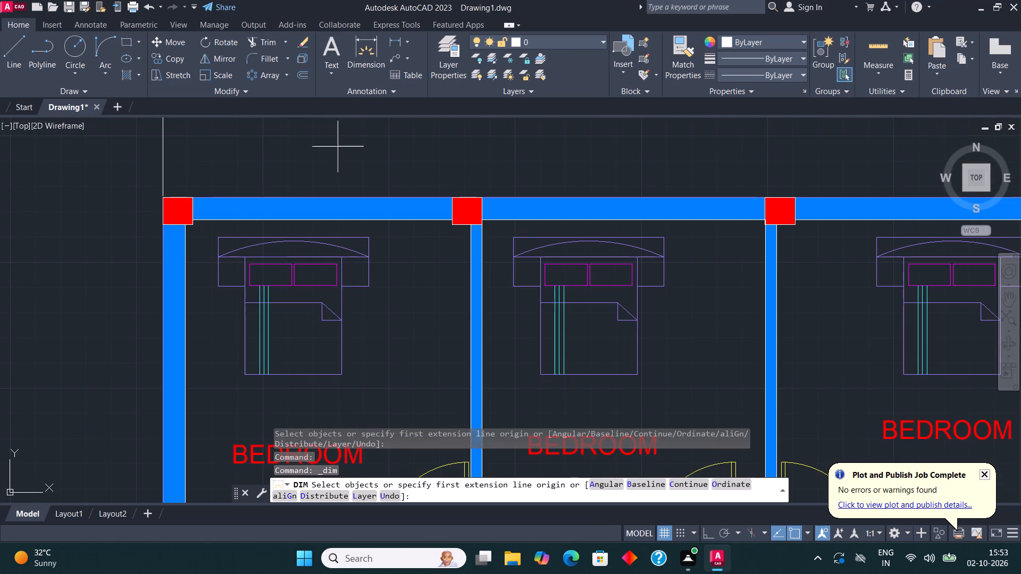
pyautogui.click(188, 224)
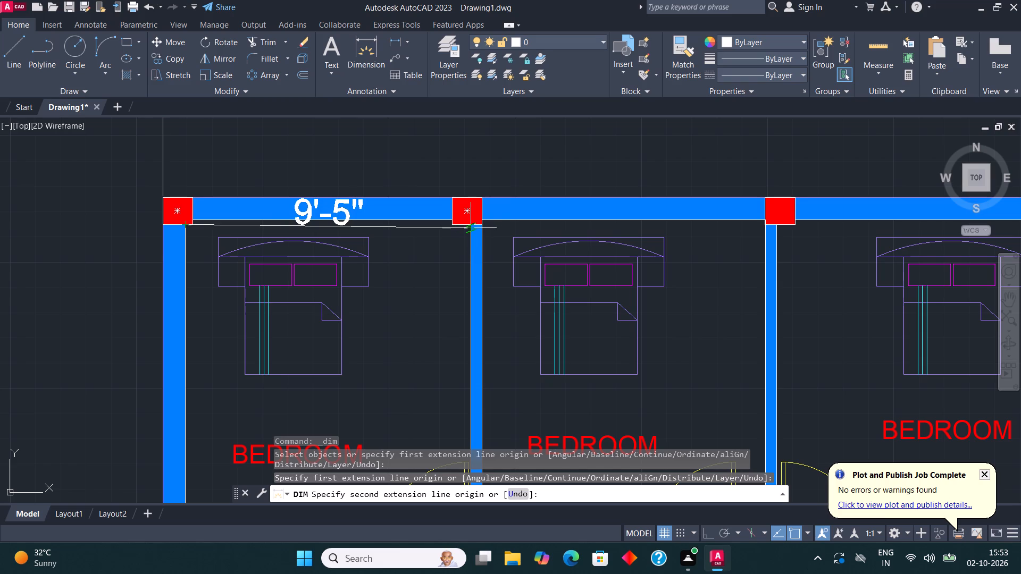
pyautogui.scroll(2, 481, 219)
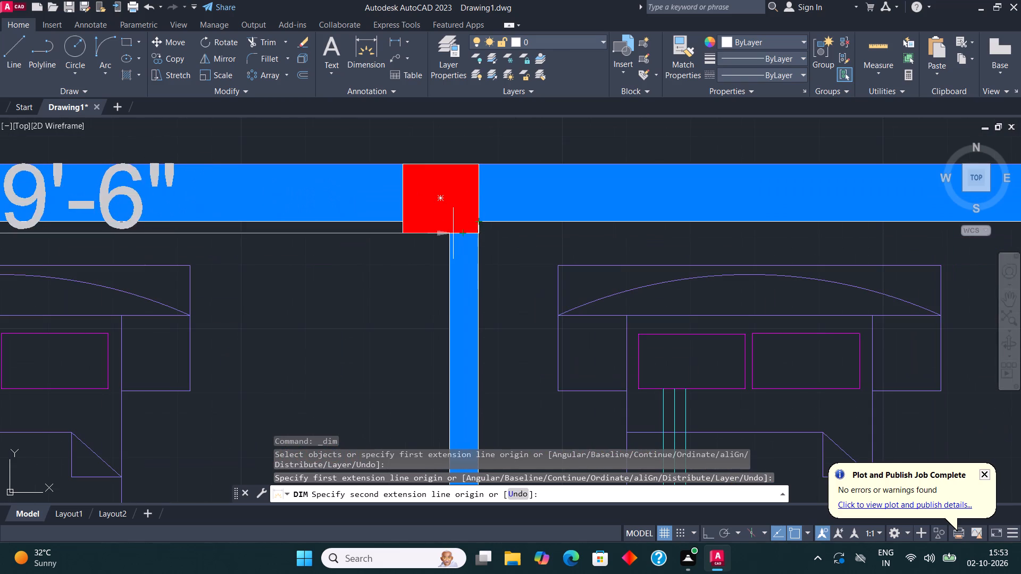
pyautogui.click(448, 233)
pyautogui.scroll(-3, 446, 237)
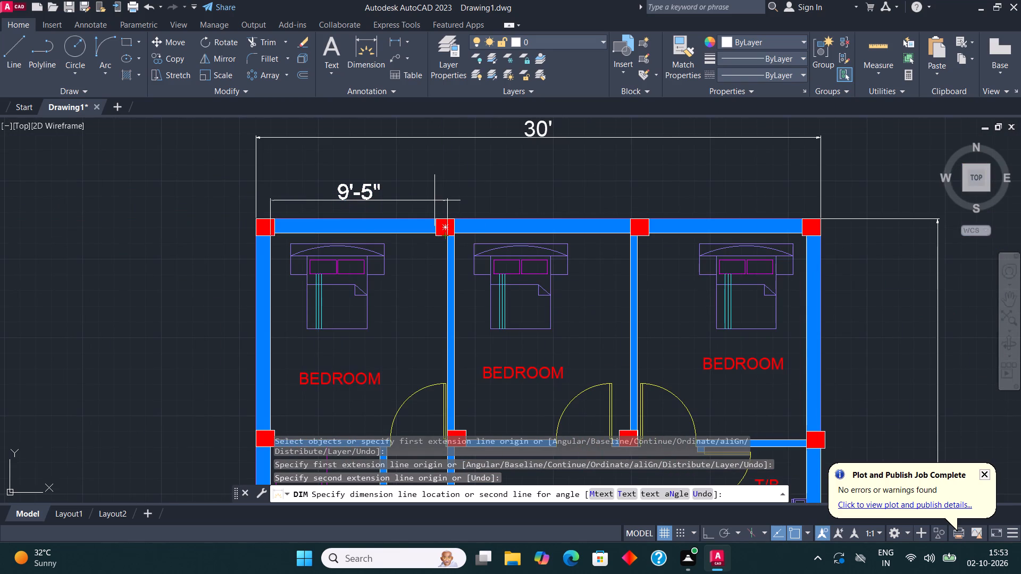
pyautogui.click(433, 195)
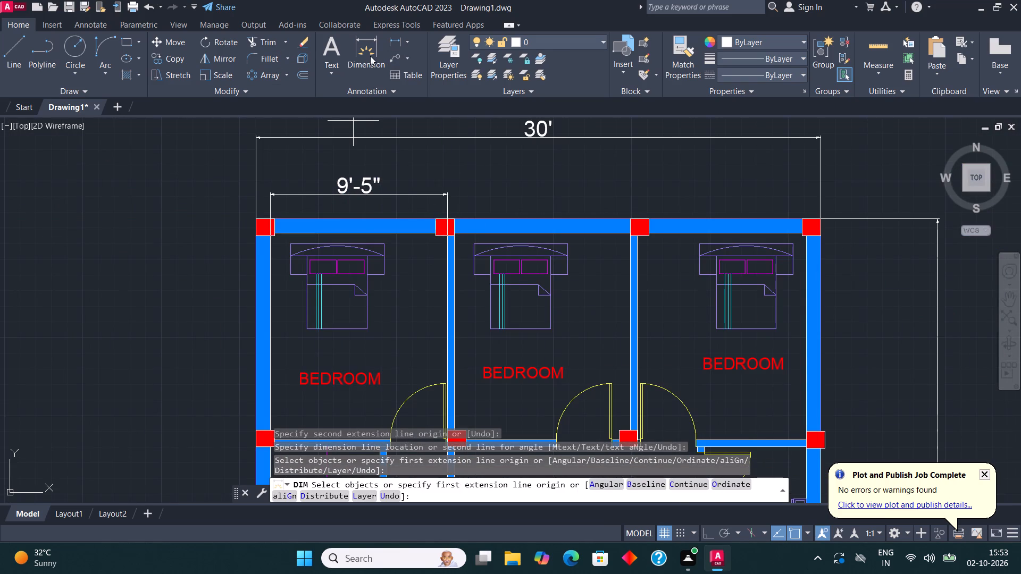
# Dimension the thickness of the west outer wall at the top-left column, placing the dimension above the top wall.
pyautogui.click(369, 56)
pyautogui.scroll(2, 254, 239)
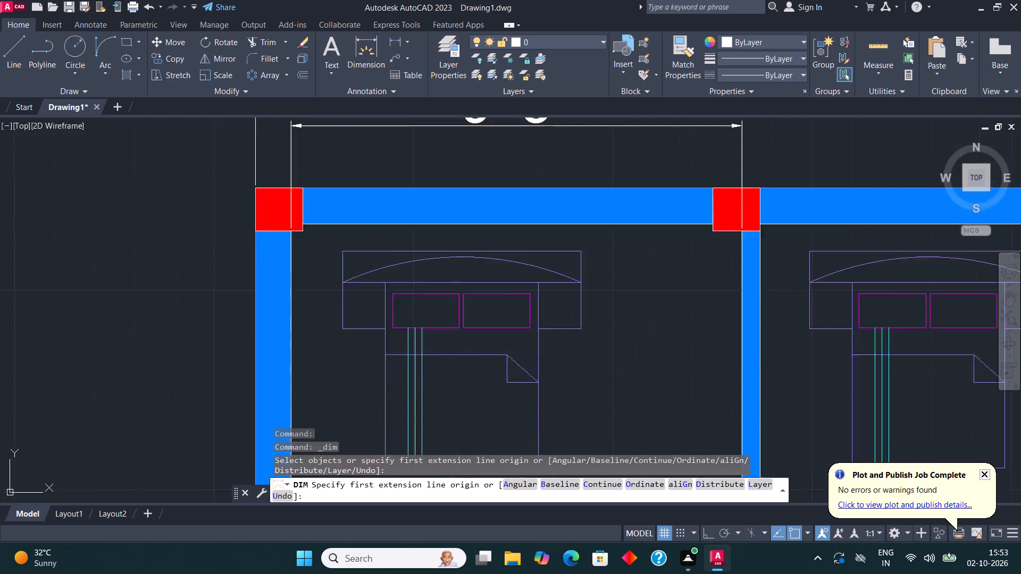
pyautogui.scroll(1, 254, 239)
pyautogui.click(256, 225)
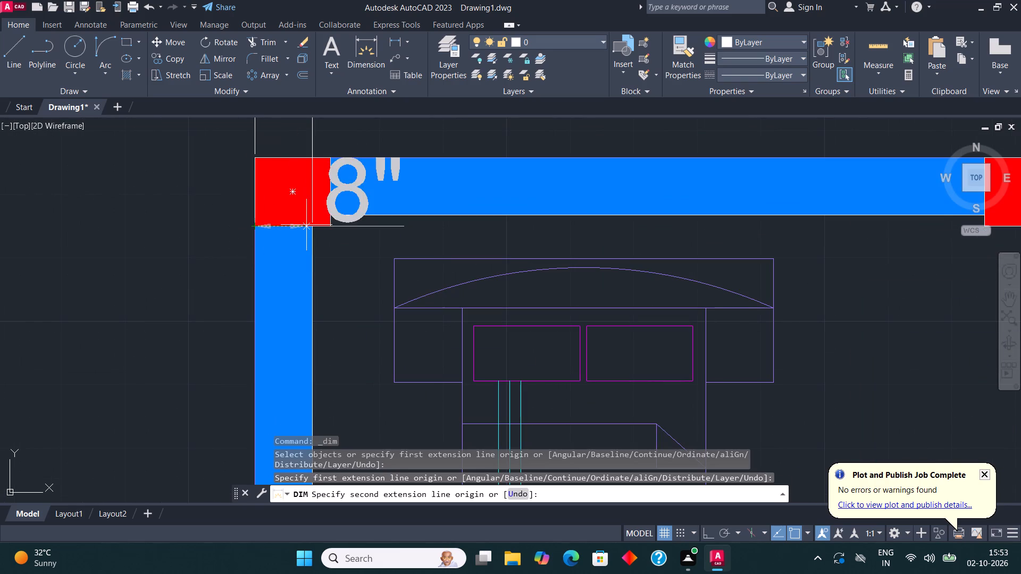
pyautogui.click(313, 227)
pyautogui.scroll(-2, 308, 242)
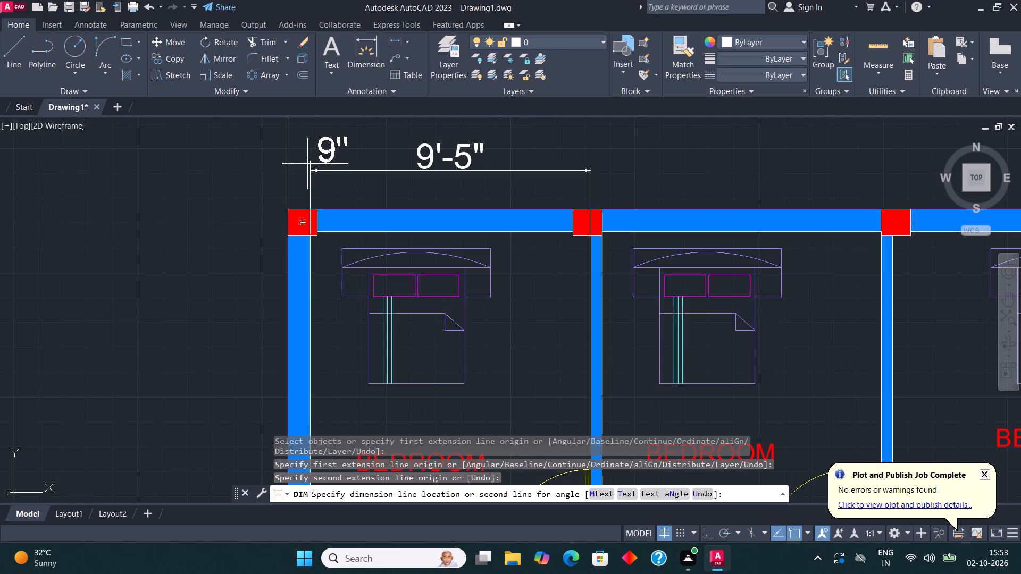
pyautogui.click(306, 154)
# Dimension the thickness of the partition between the upper-left and upper-middle bedrooms, placing it above the top wall.
pyautogui.scroll(-2, 250, 216)
pyautogui.moveTo(409, 226); pyautogui.dragTo(314, 225, button='middle')
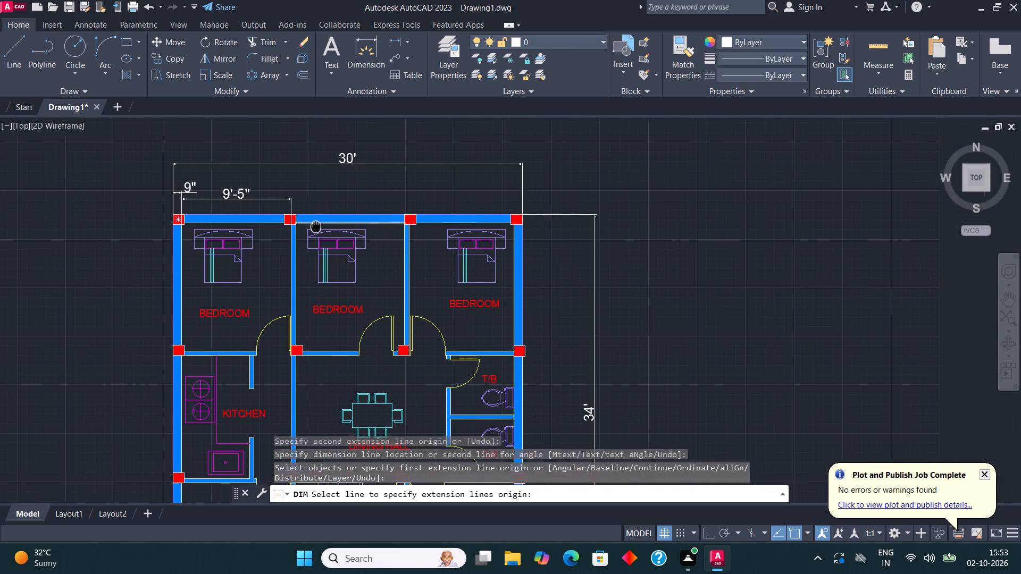
pyautogui.moveTo(314, 225); pyautogui.dragTo(313, 226, button='middle')
pyautogui.scroll(2, 291, 214)
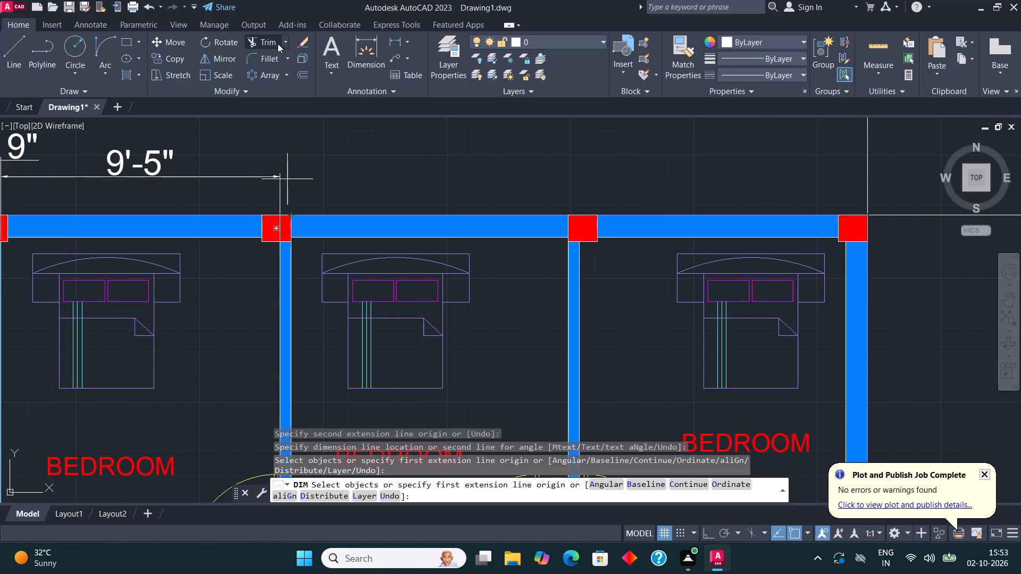
pyautogui.click(372, 55)
pyautogui.scroll(3, 284, 242)
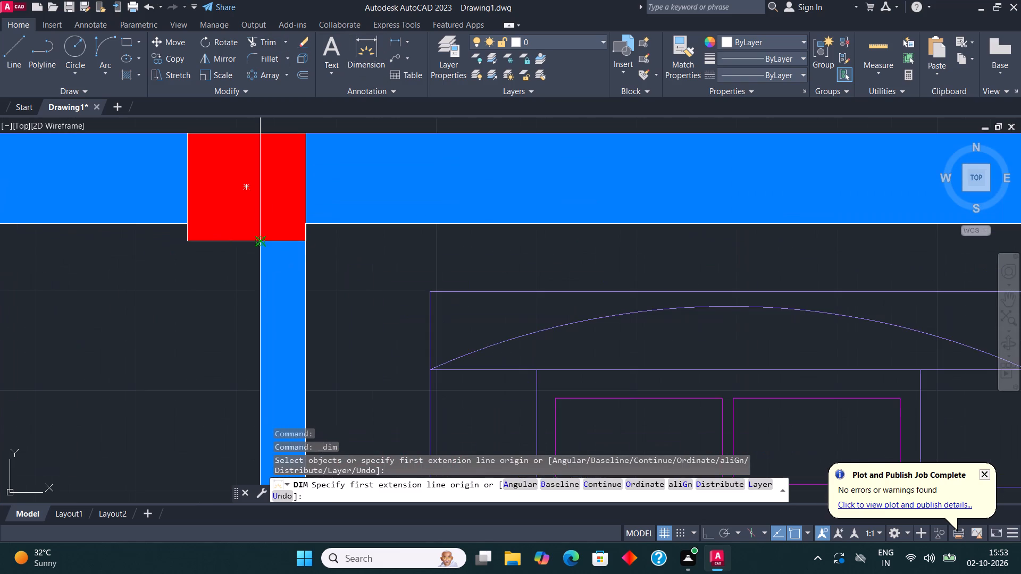
pyautogui.click(261, 244)
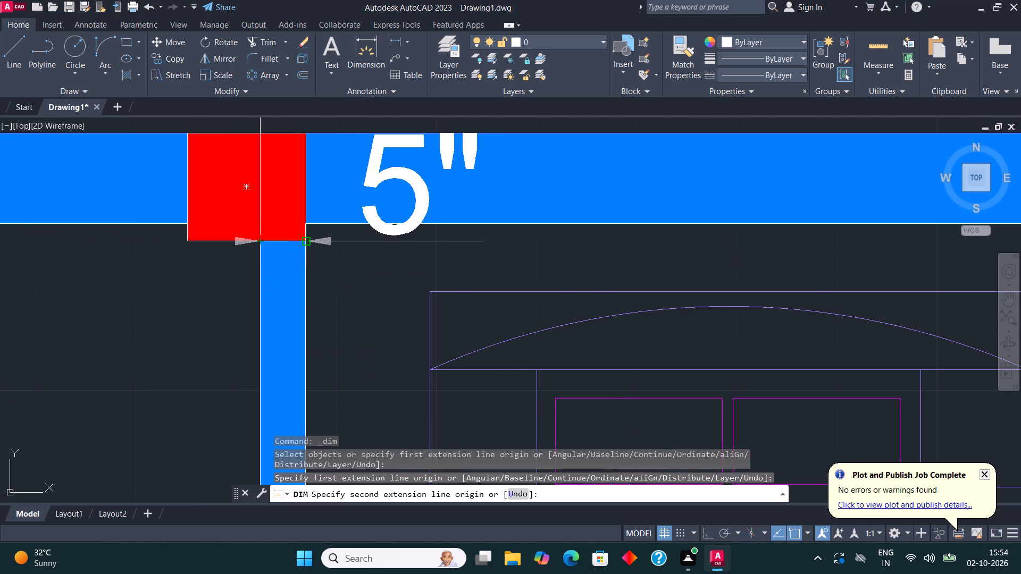
pyautogui.click(306, 240)
pyautogui.scroll(-3, 307, 243)
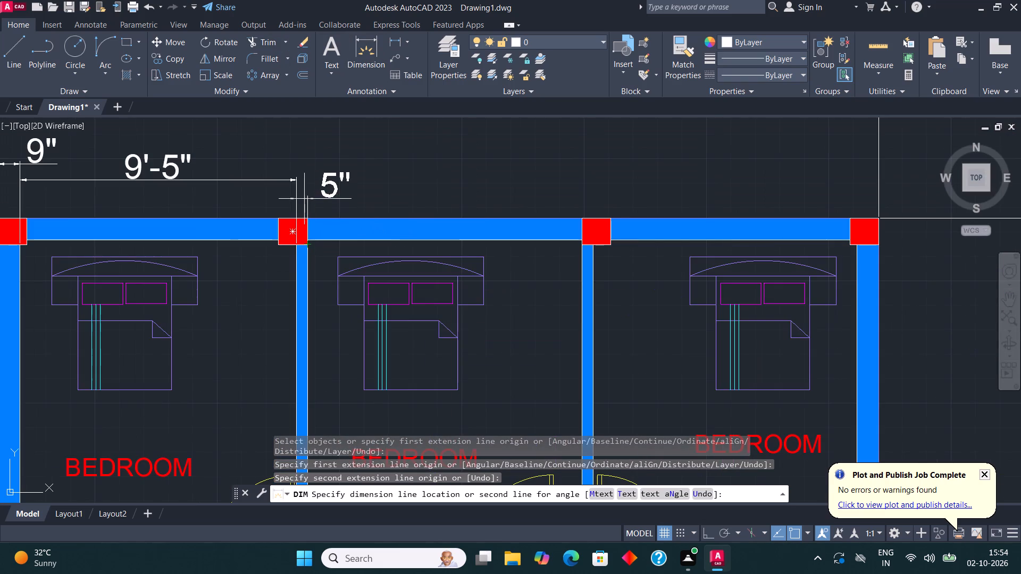
pyautogui.click(304, 162)
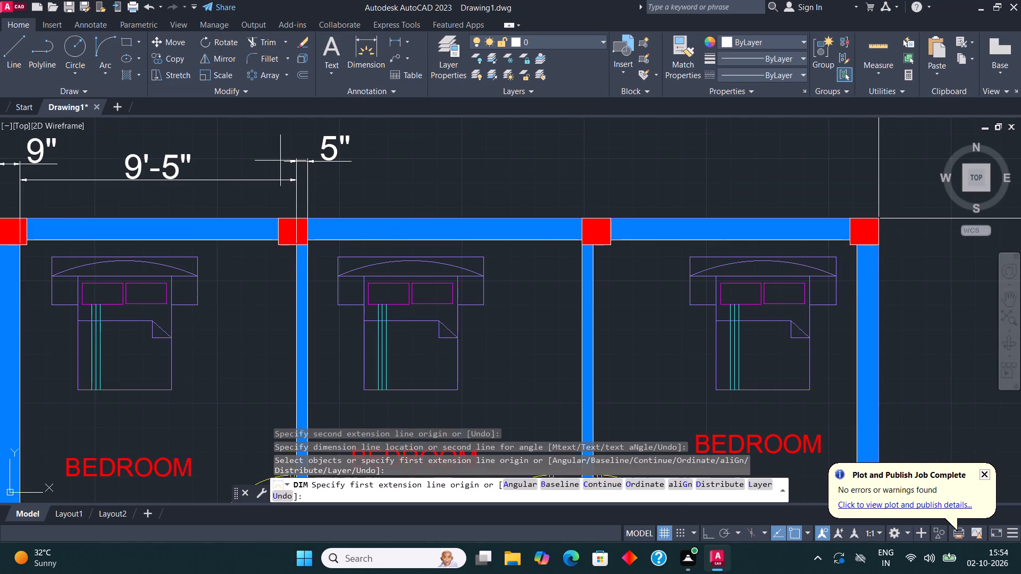
# Dimension the clear inner width of the upper-middle bedroom, placing it above the top wall in line with the upper-left bedroom's width.
pyautogui.click(357, 56)
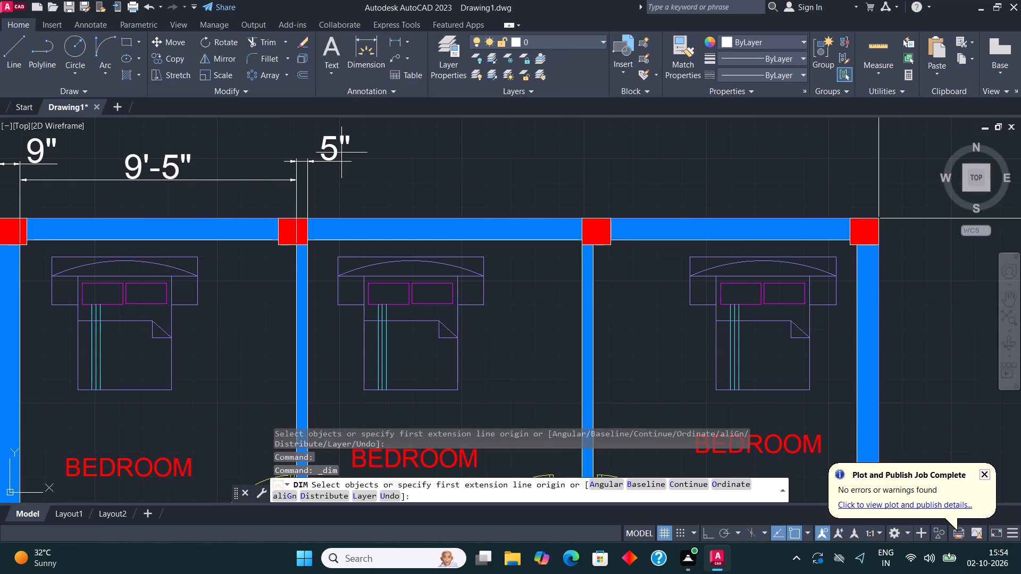
pyautogui.click(308, 246)
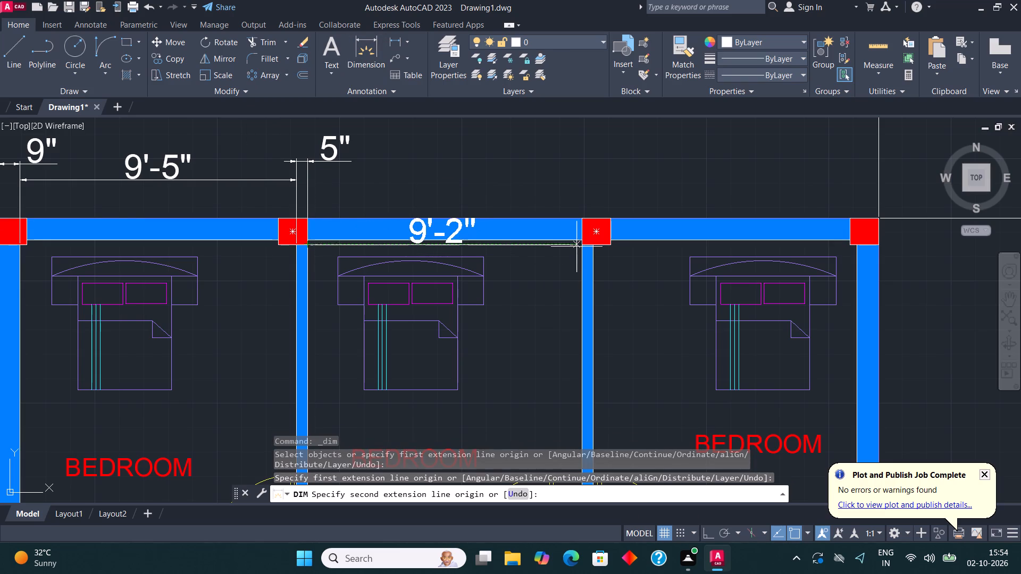
pyautogui.click(582, 245)
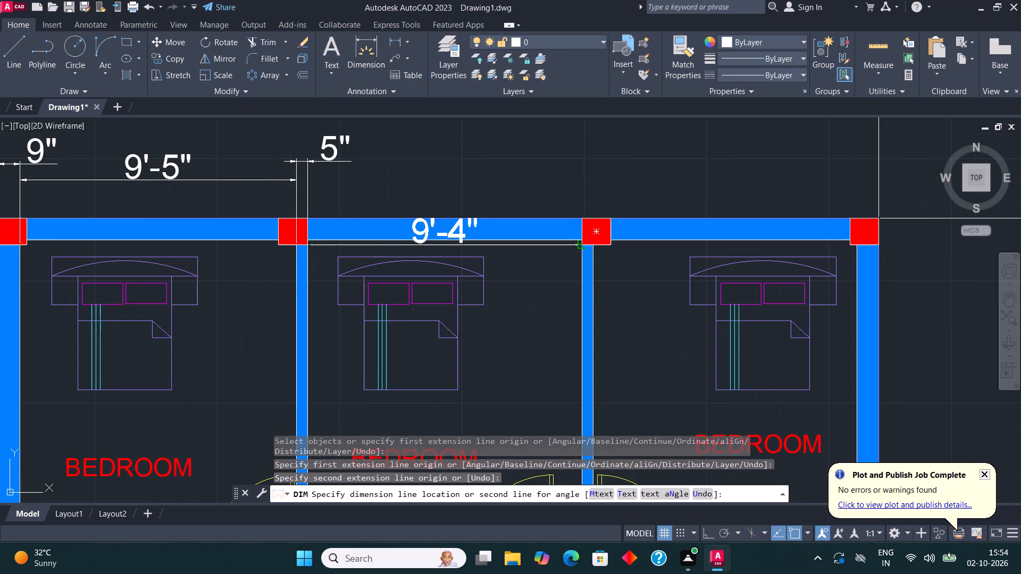
pyautogui.moveTo(562, 250); pyautogui.dragTo(482, 275, button='middle')
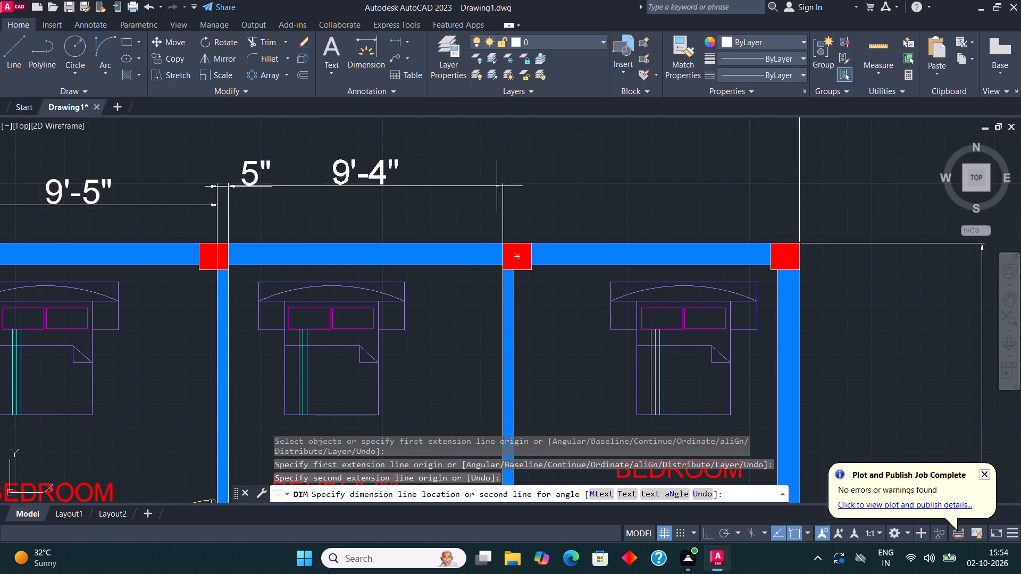
pyautogui.click(500, 206)
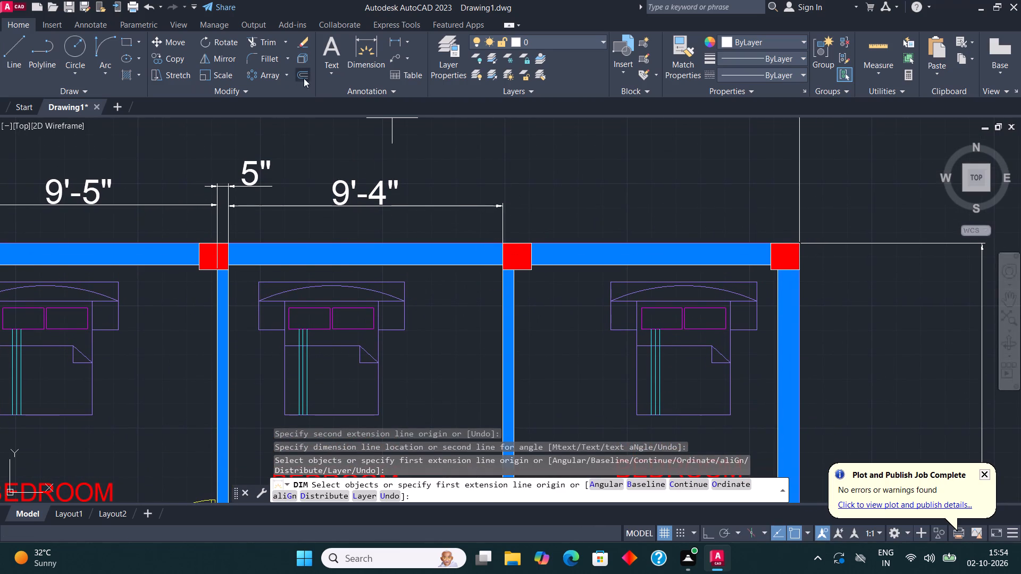
# Dimension the clear inner width of the upper-right bedroom, placing it between the top wall and the overall width dimension.
pyautogui.click(358, 55)
pyautogui.scroll(-2, 255, 223)
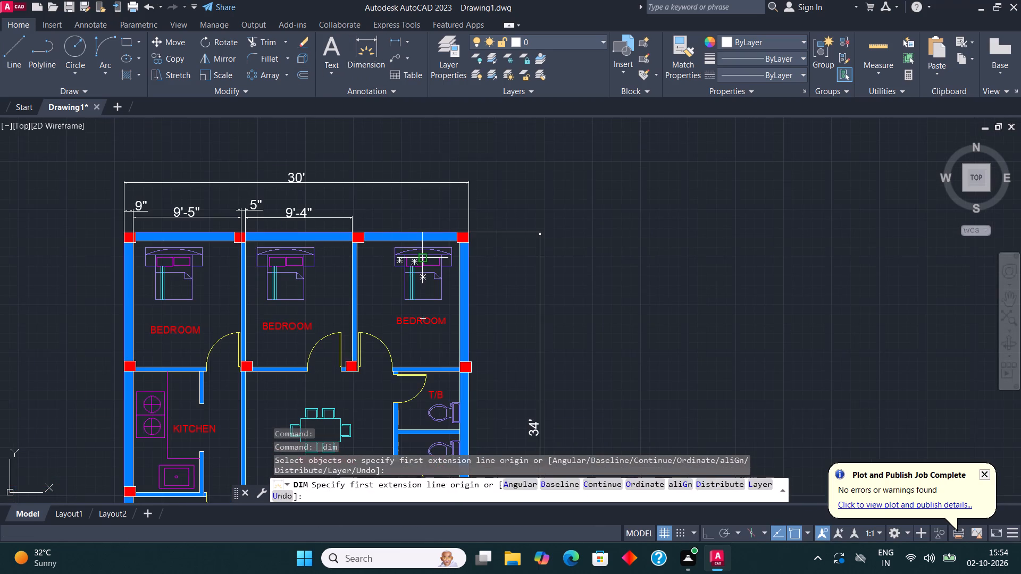
pyautogui.scroll(3, 417, 260)
pyautogui.click(163, 191)
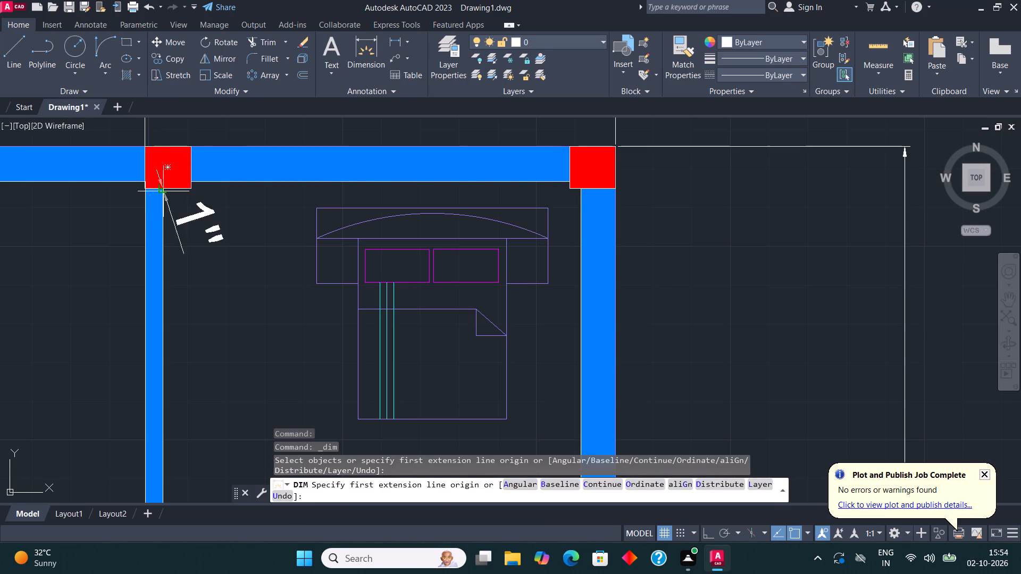
pyautogui.click(582, 188)
pyautogui.scroll(-2, 555, 258)
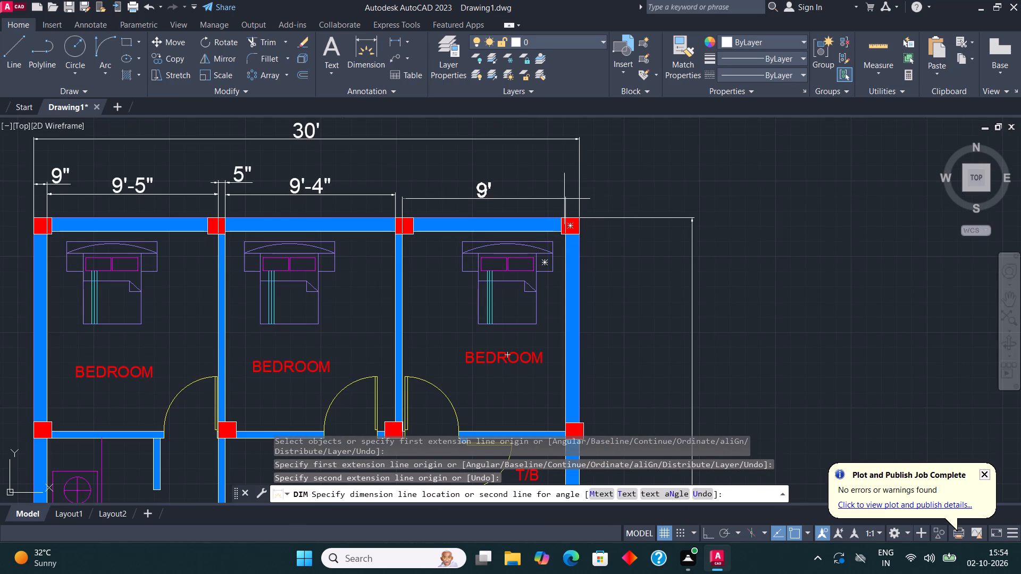
pyautogui.click(566, 197)
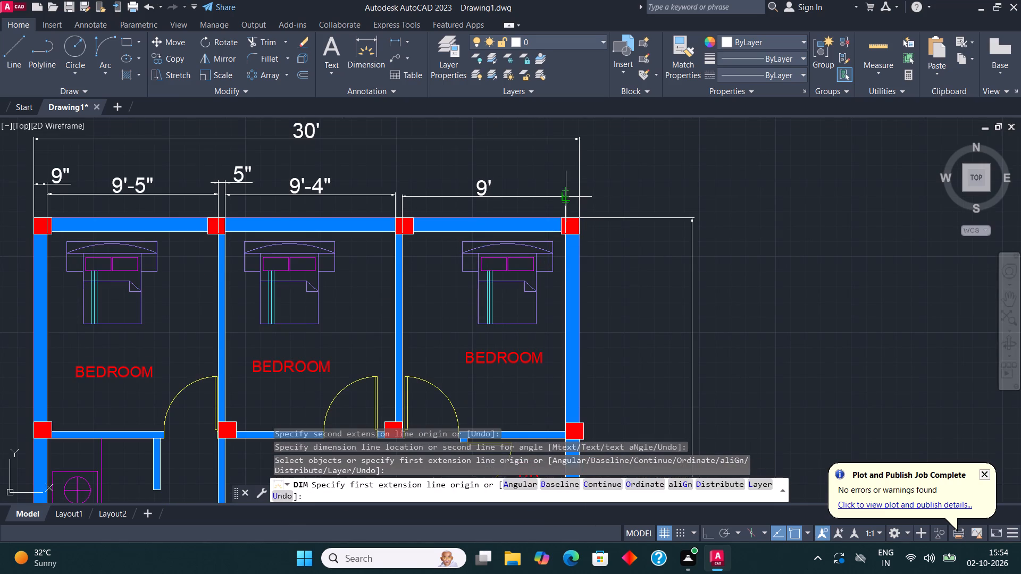
pyautogui.scroll(-1, 407, 288)
pyautogui.press('Escape')
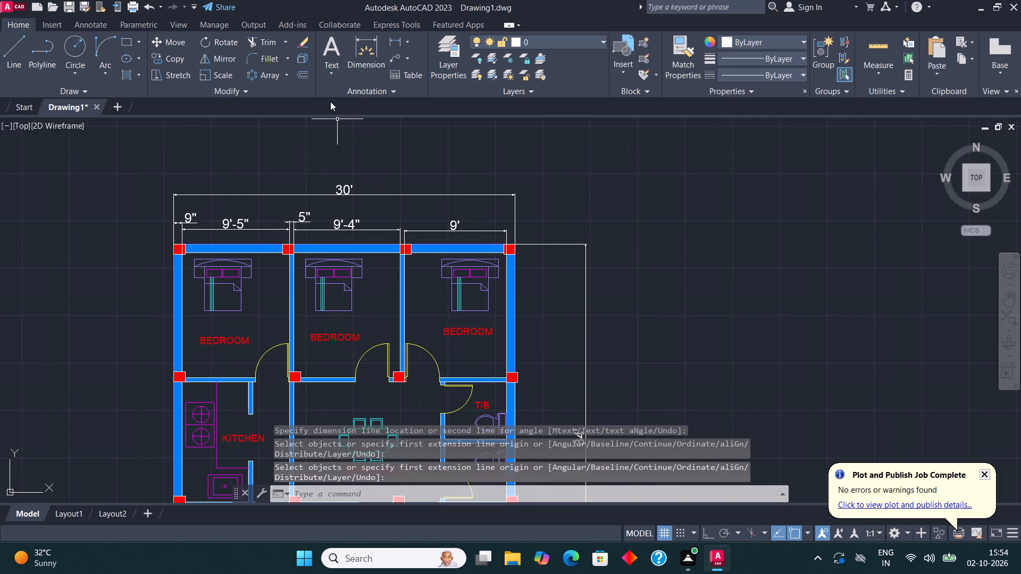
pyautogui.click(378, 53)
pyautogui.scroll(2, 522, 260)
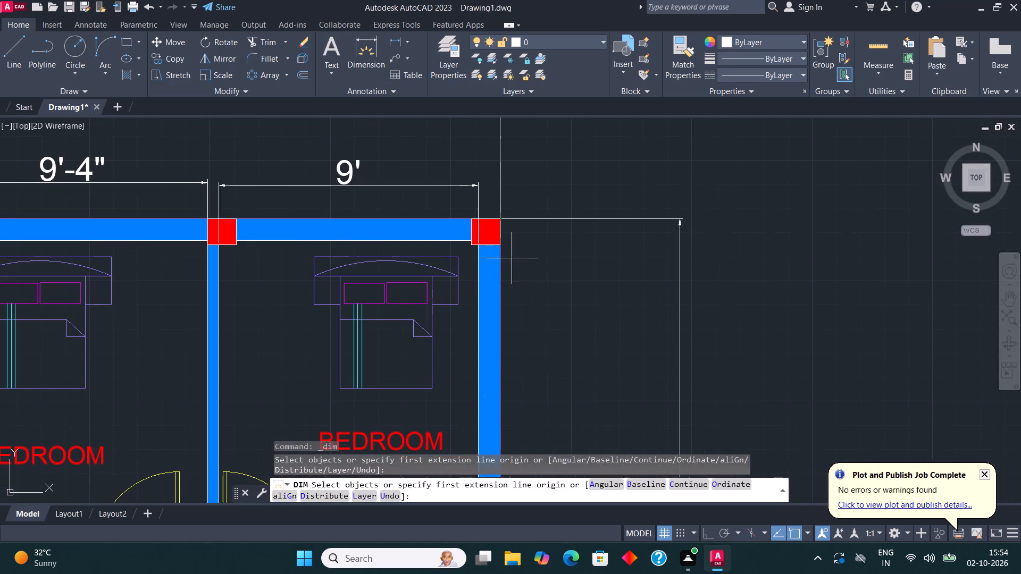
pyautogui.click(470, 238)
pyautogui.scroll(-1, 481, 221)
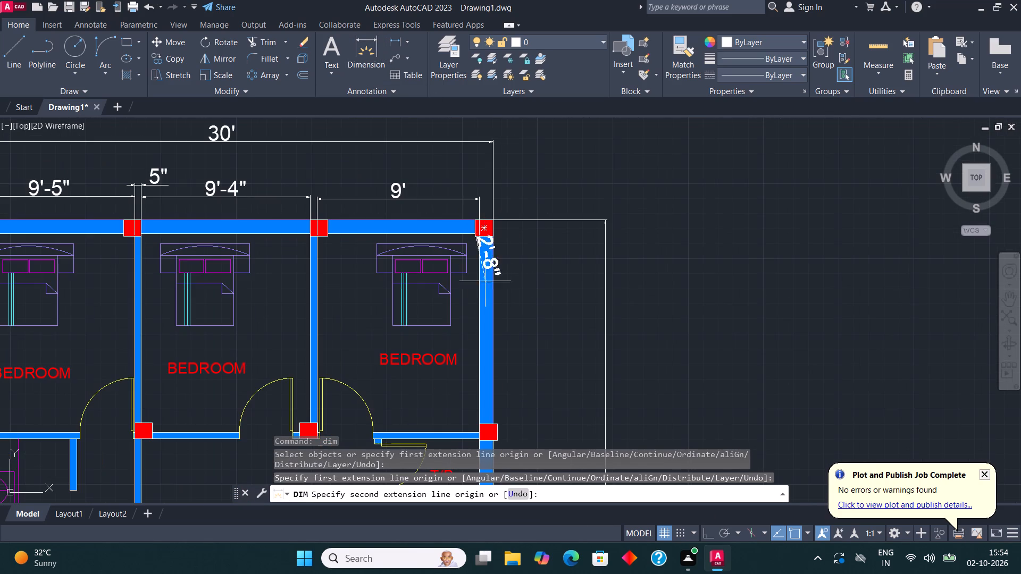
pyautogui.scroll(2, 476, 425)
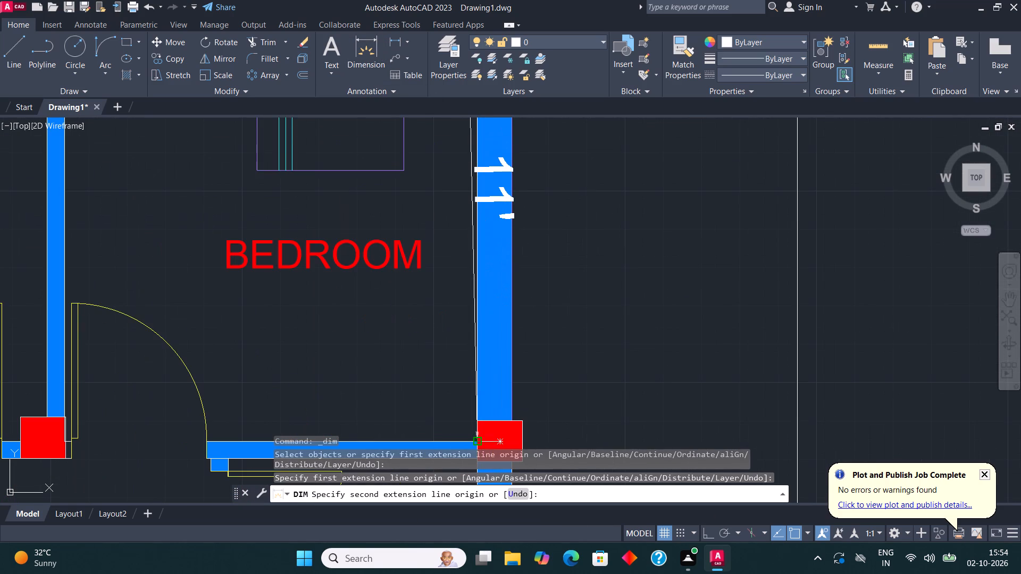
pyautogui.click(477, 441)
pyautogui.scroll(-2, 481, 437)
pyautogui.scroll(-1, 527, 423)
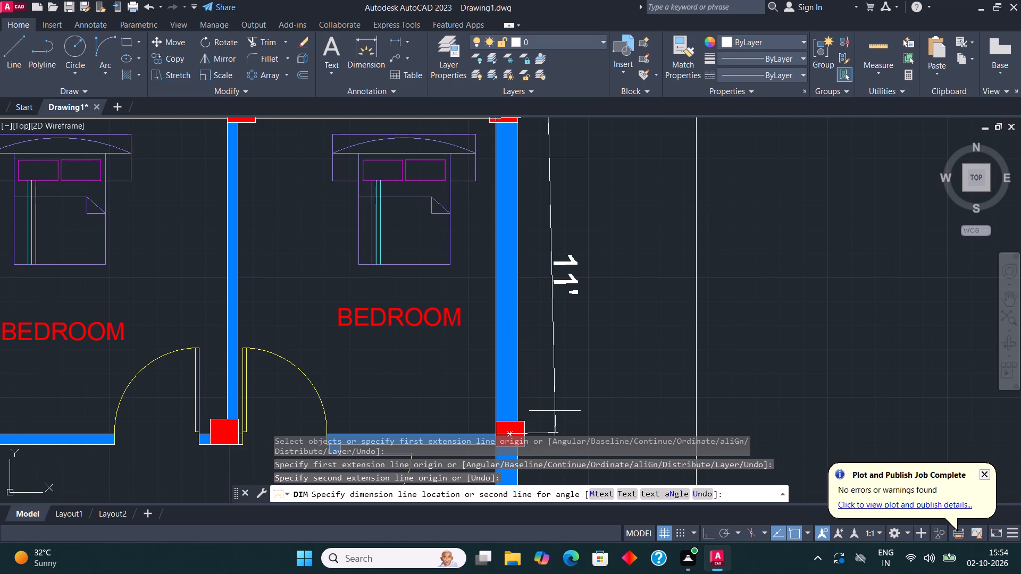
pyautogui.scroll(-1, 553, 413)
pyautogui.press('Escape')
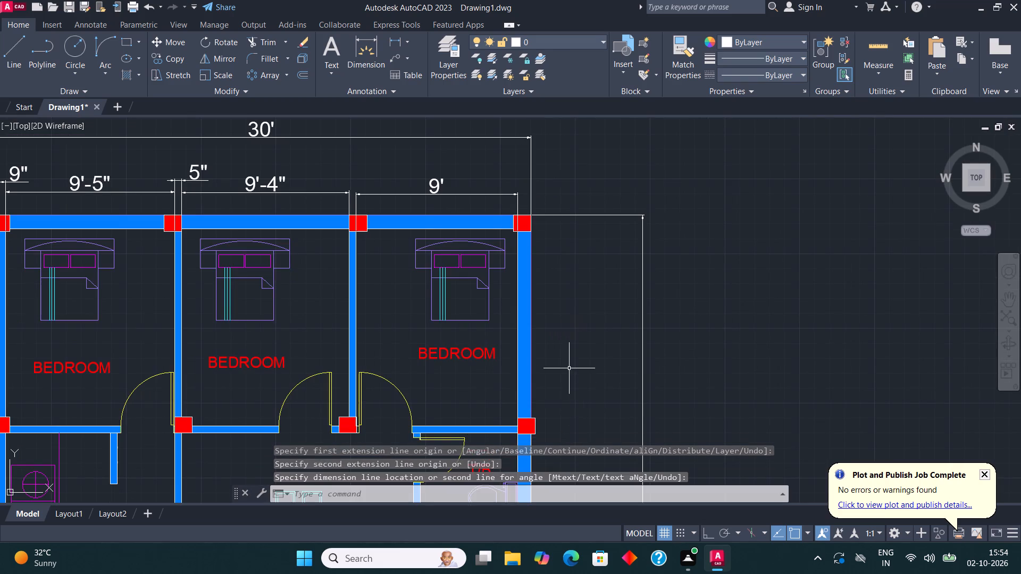
# Dimension the inner length of the upper-right bedroom from its top wall to its bottom wall, placing it just outside the east wall.
pyautogui.moveTo(557, 327); pyautogui.dragTo(554, 267, button='middle')
pyautogui.click(375, 63)
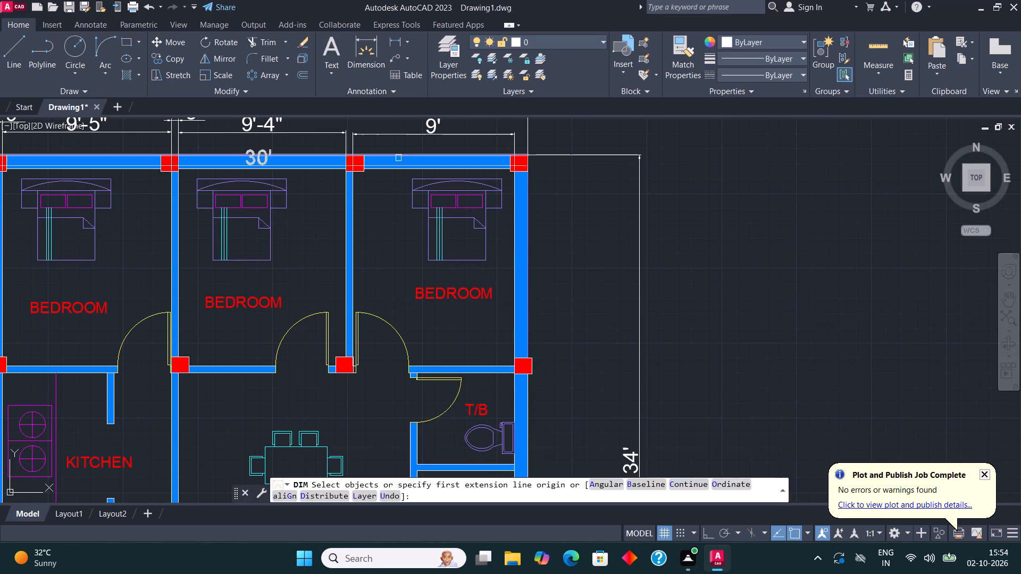
pyautogui.scroll(3, 514, 173)
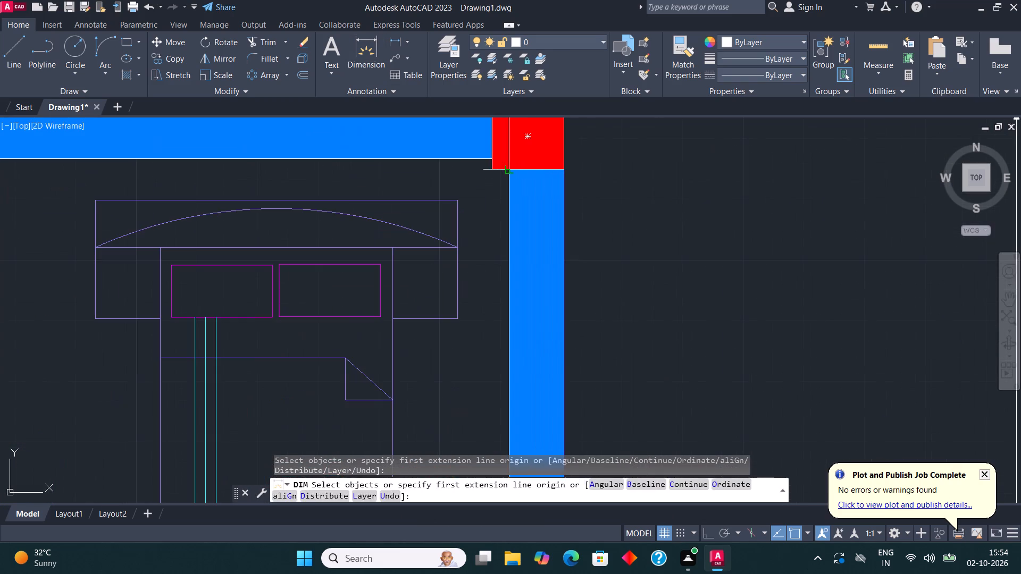
pyautogui.click(486, 156)
pyautogui.scroll(-2, 505, 162)
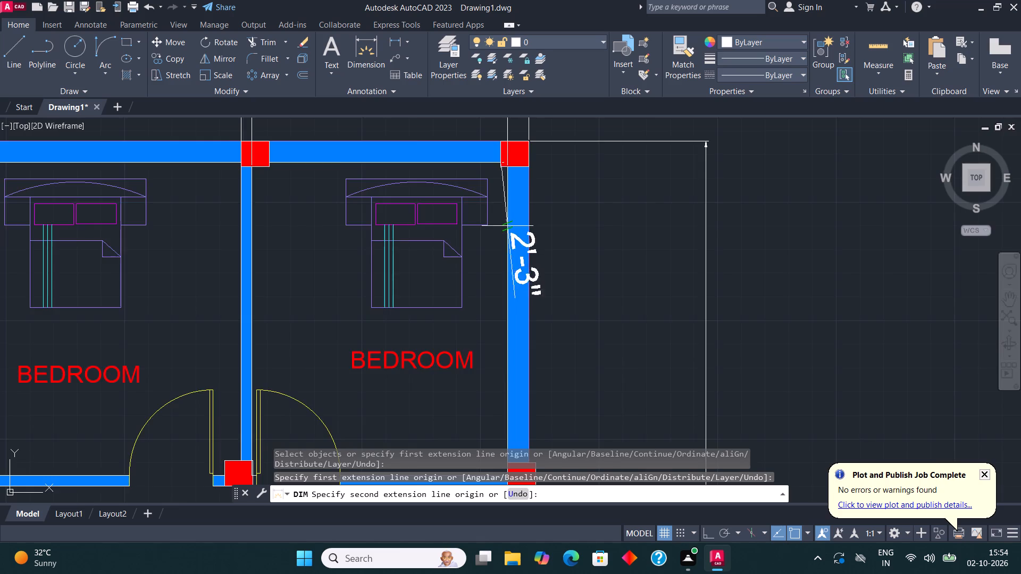
pyautogui.scroll(-2, 507, 232)
pyautogui.scroll(3, 503, 332)
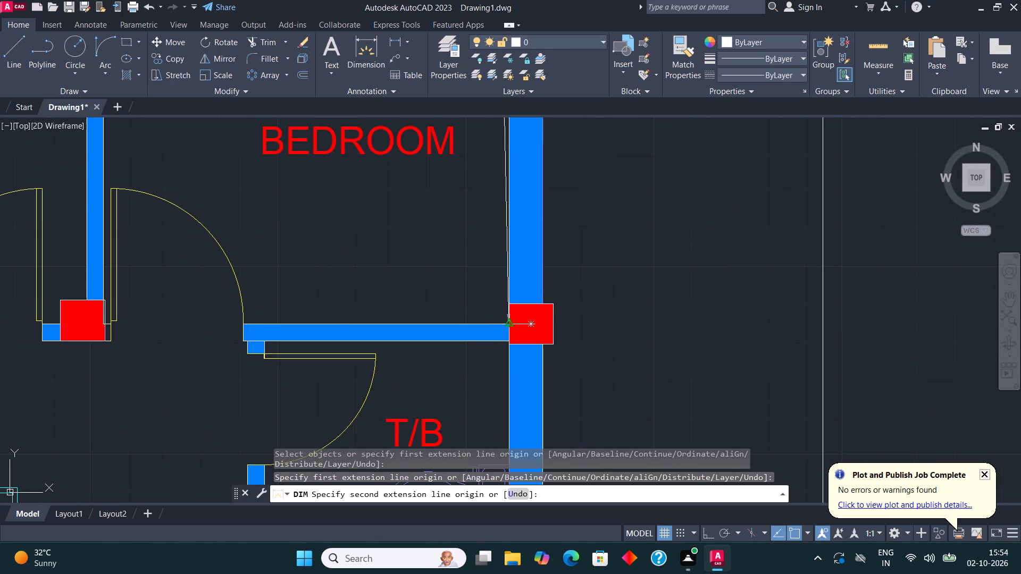
pyautogui.click(508, 325)
pyautogui.scroll(-2, 508, 325)
pyautogui.click(533, 313)
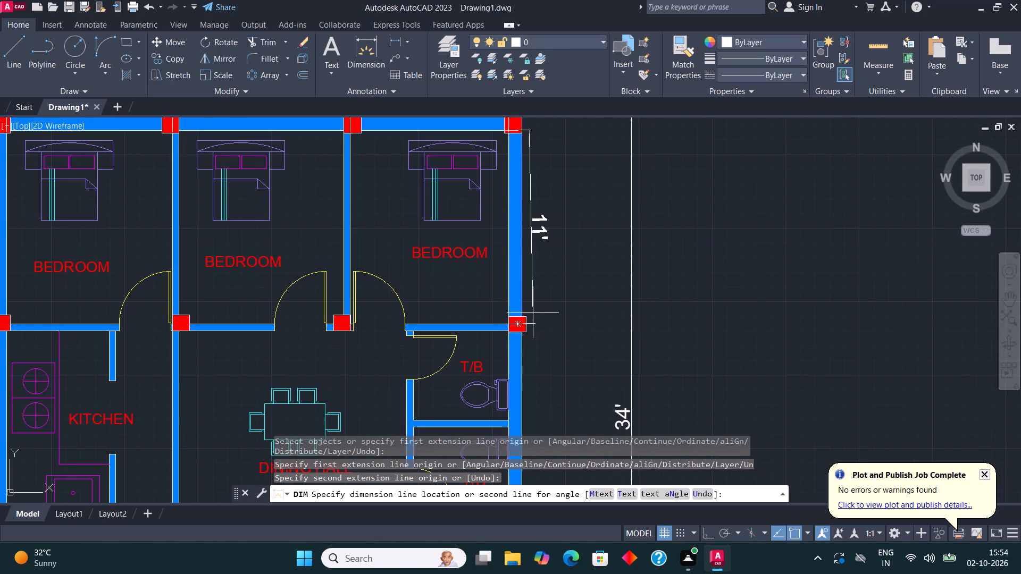
# Dimension the inner length of the upper T/B between its top wall and the dividing wall, placing it just outside the east wall.
pyautogui.click(367, 40)
pyautogui.scroll(-1, 507, 248)
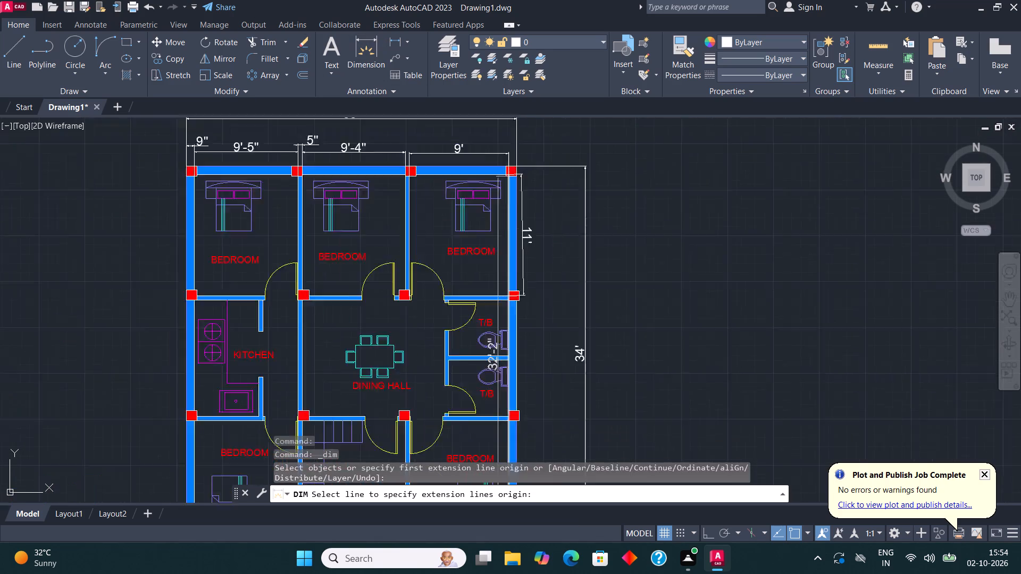
pyautogui.scroll(-1, 507, 248)
pyautogui.scroll(3, 504, 291)
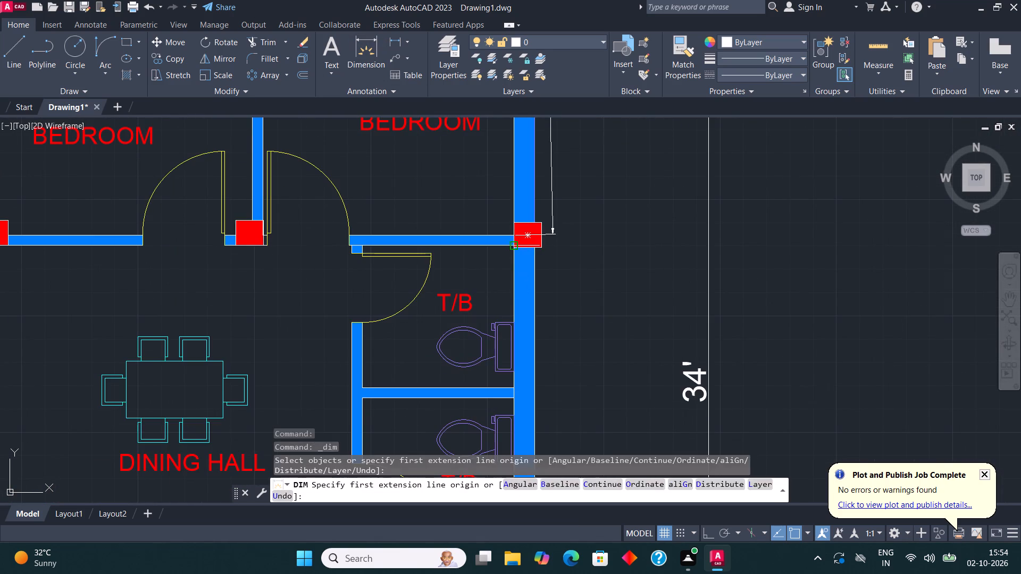
pyautogui.click(513, 243)
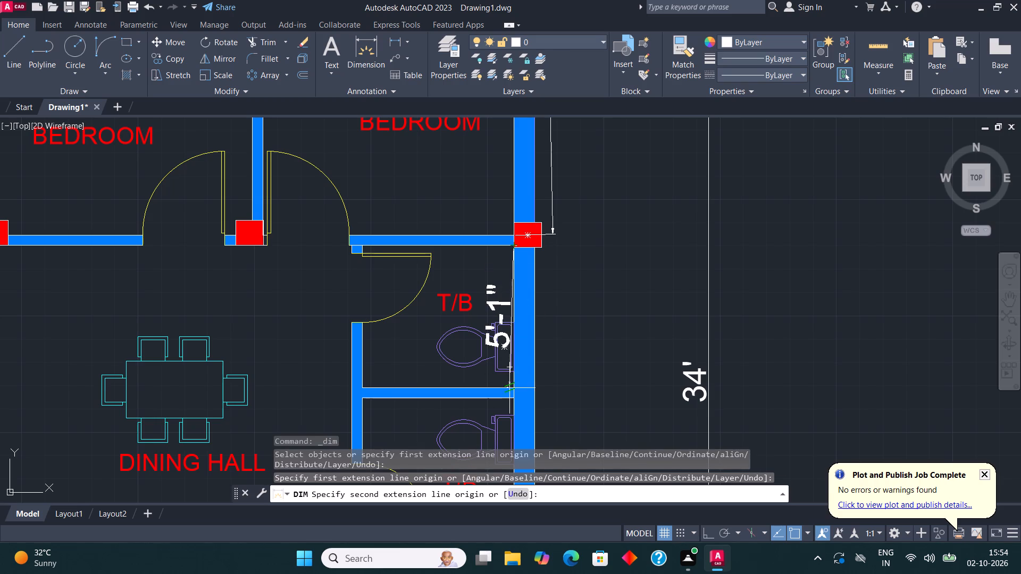
pyautogui.click(515, 386)
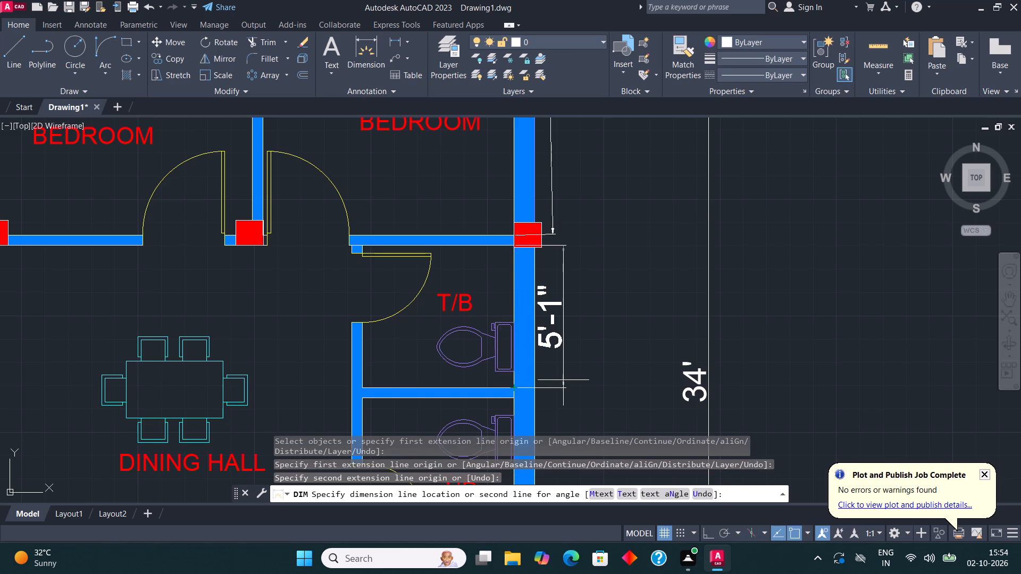
pyautogui.click(557, 380)
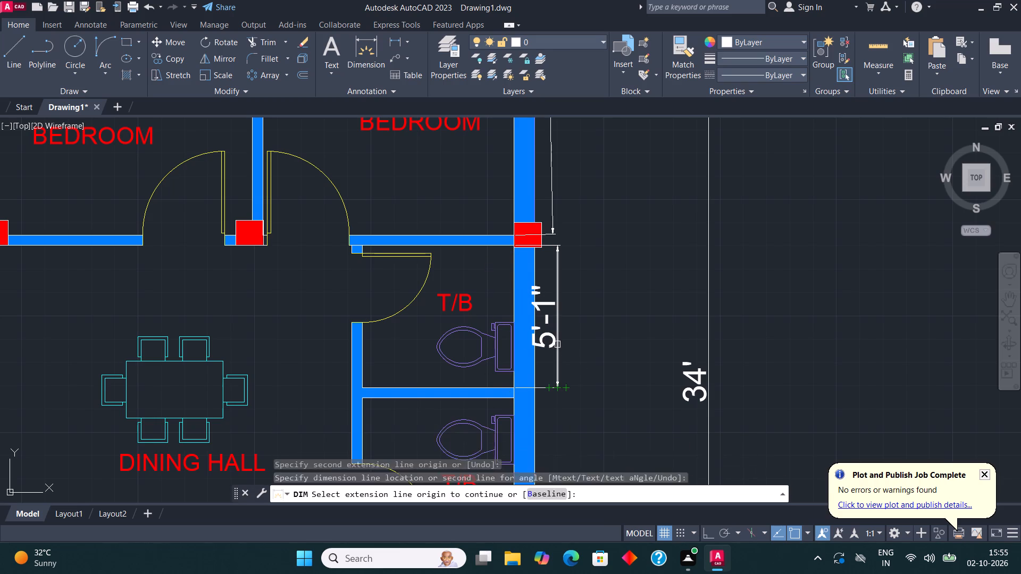
pyautogui.click(549, 331)
pyautogui.press('Escape')
pyautogui.press('Escape')
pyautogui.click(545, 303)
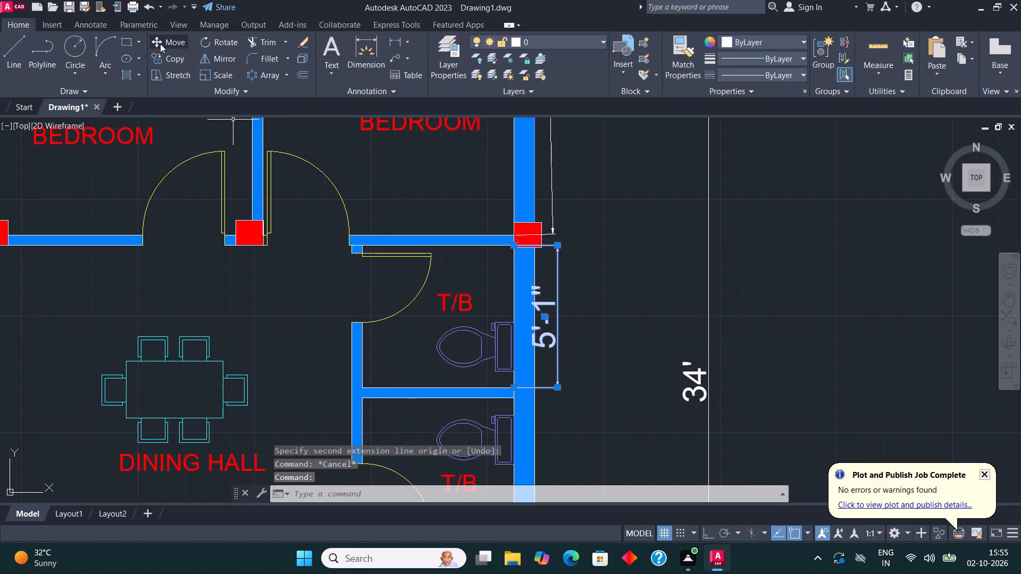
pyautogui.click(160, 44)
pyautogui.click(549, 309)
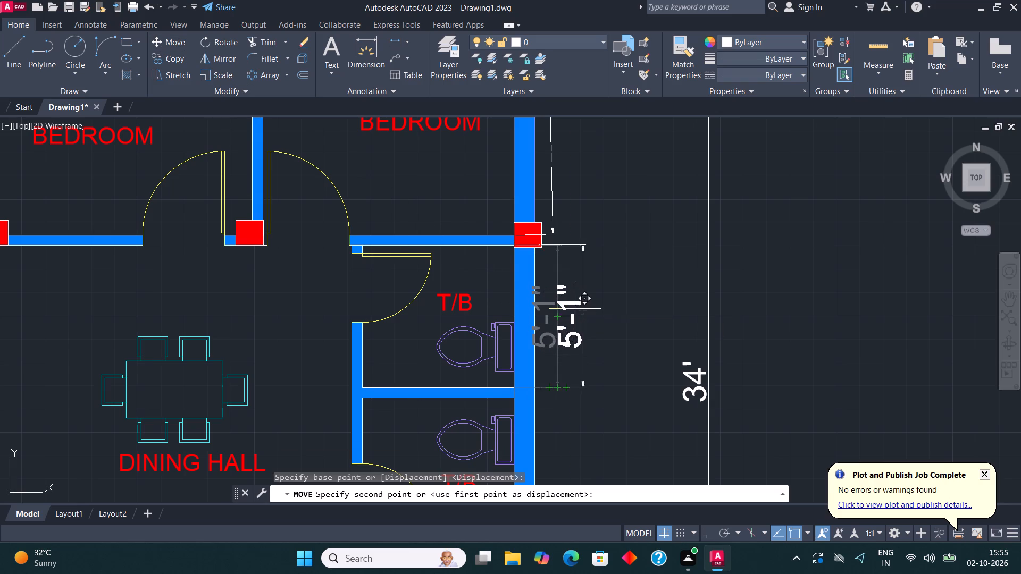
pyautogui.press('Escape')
# Erase the length dimensions of the upper T/B and the upper-right bedroom just outside the east wall.
pyautogui.scroll(-2, 427, 318)
pyautogui.scroll(2, 455, 325)
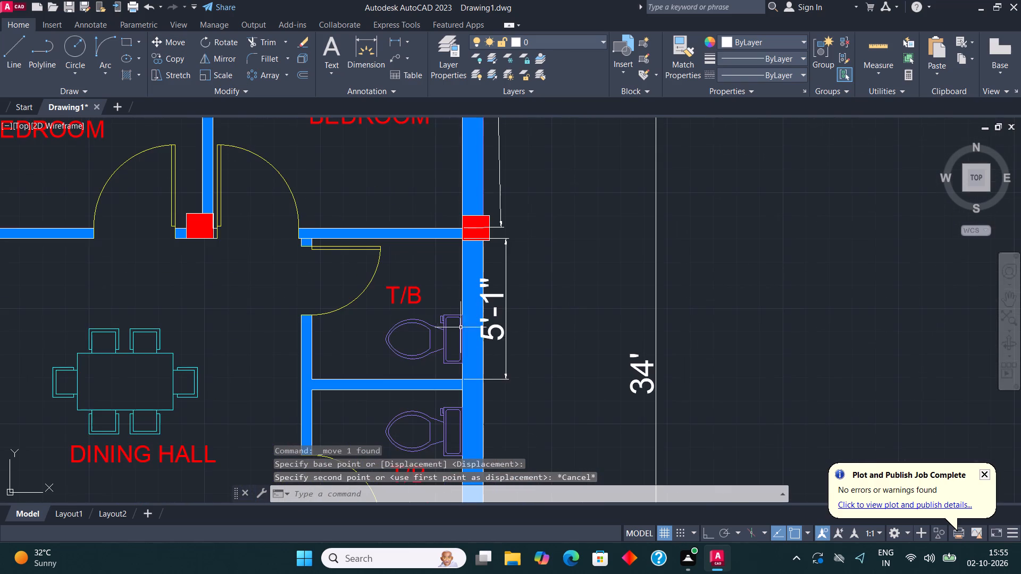
pyautogui.click(488, 339)
pyautogui.press('Delete')
pyautogui.scroll(-2, 492, 345)
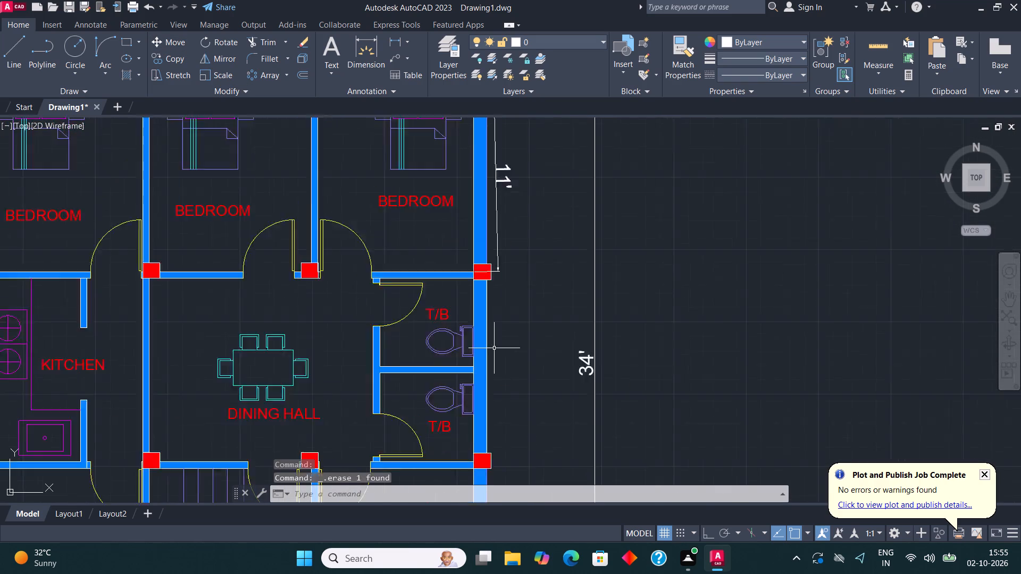
pyautogui.moveTo(529, 280); pyautogui.dragTo(536, 292, button='middle')
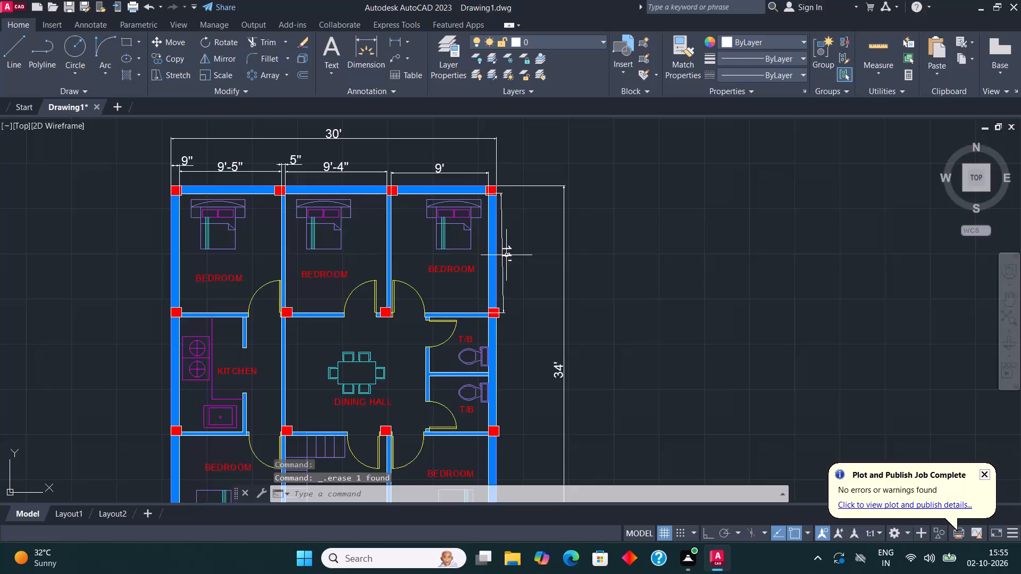
pyautogui.click(506, 254)
pyautogui.press('Delete')
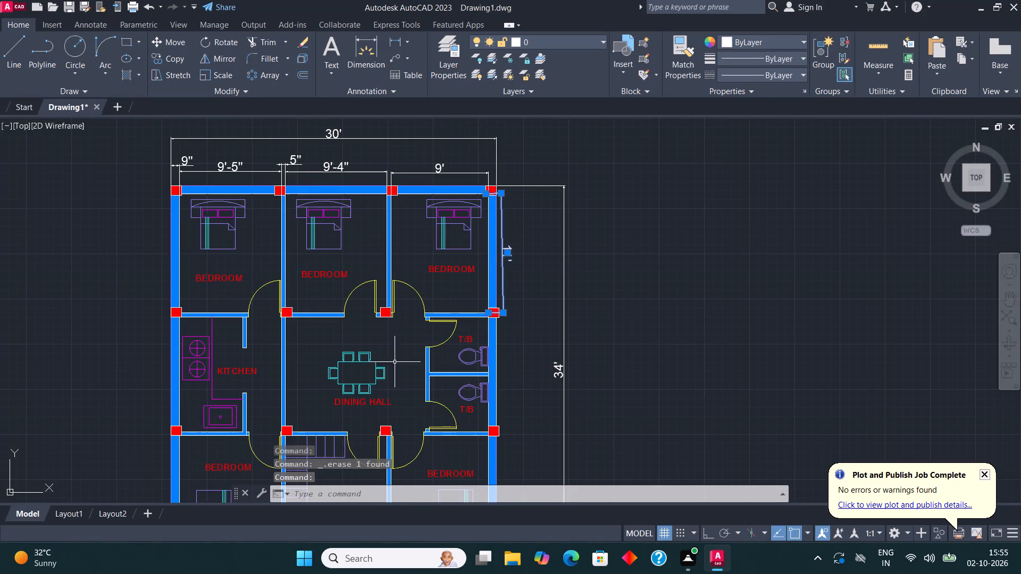
pyautogui.press('Delete')
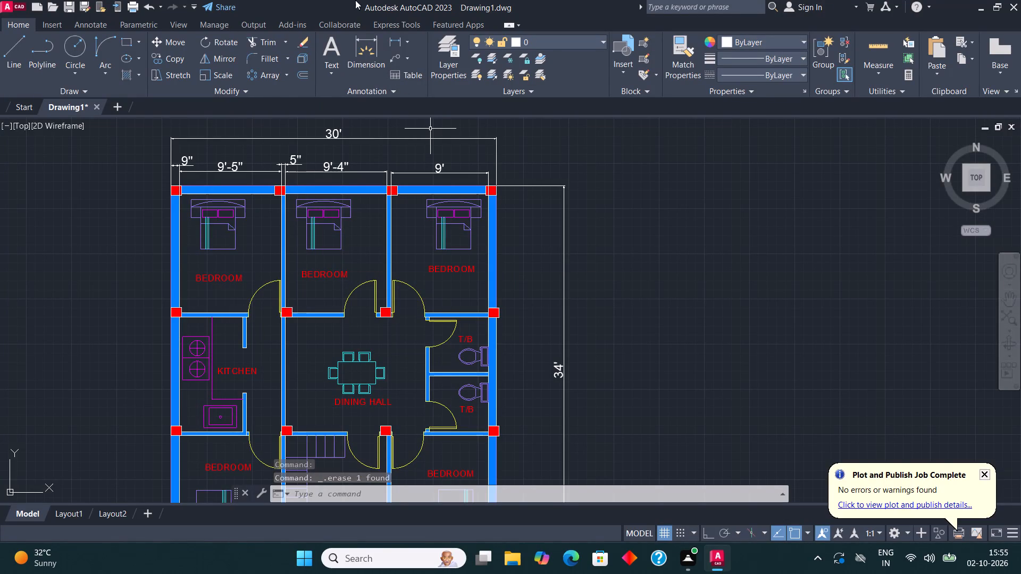
# Dimension the upper-right bedroom's inner length along its west wall, placing the dimension between the east wall and the overall length dimension.
pyautogui.click(365, 38)
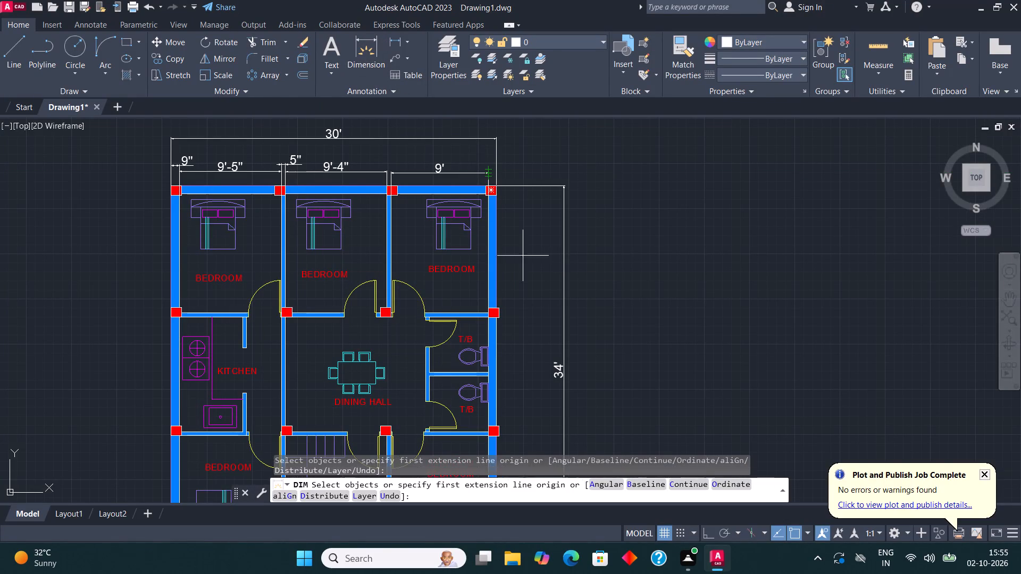
pyautogui.scroll(1, 514, 281)
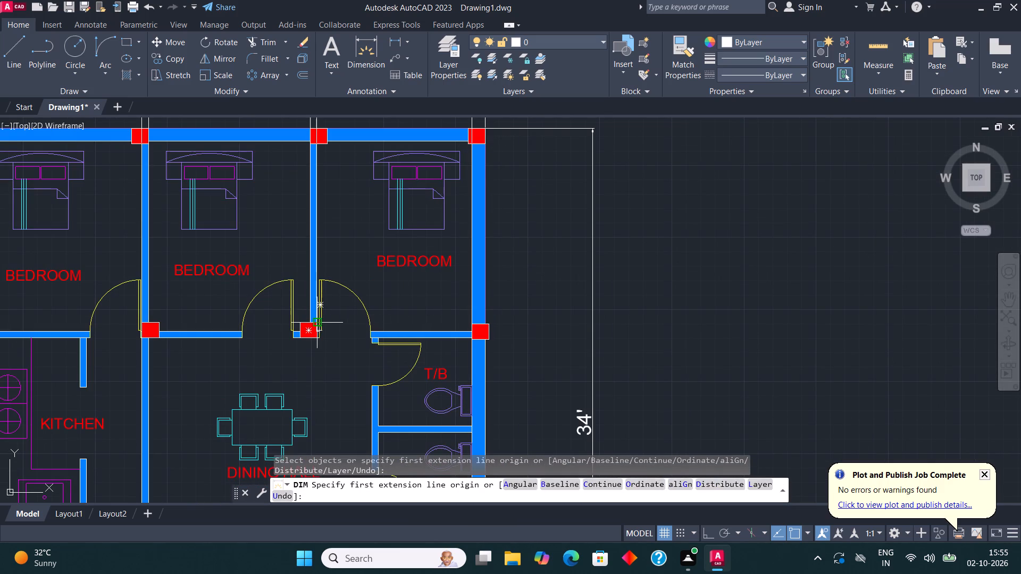
pyautogui.scroll(4, 315, 322)
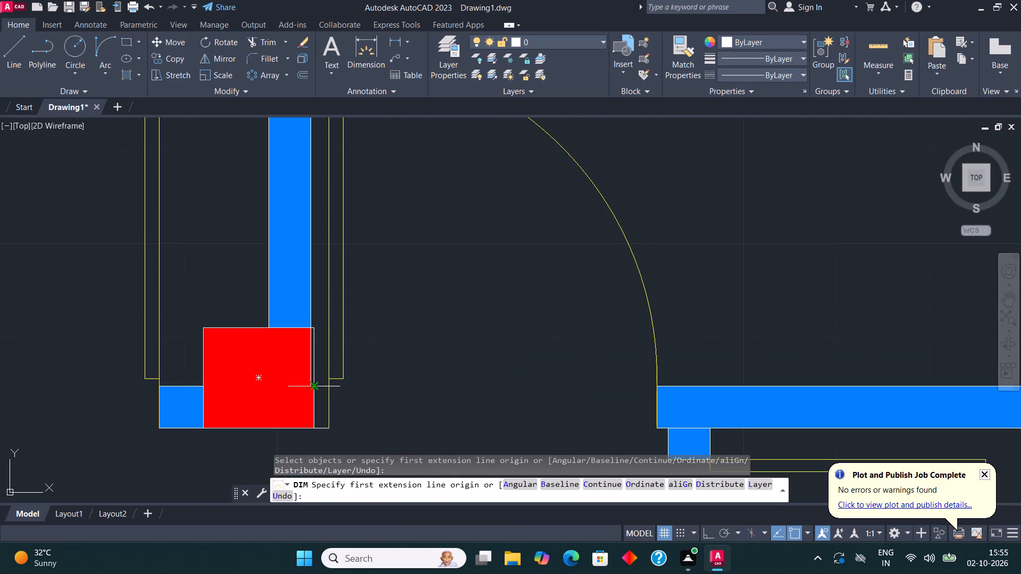
pyautogui.click(314, 387)
pyautogui.scroll(-4, 315, 396)
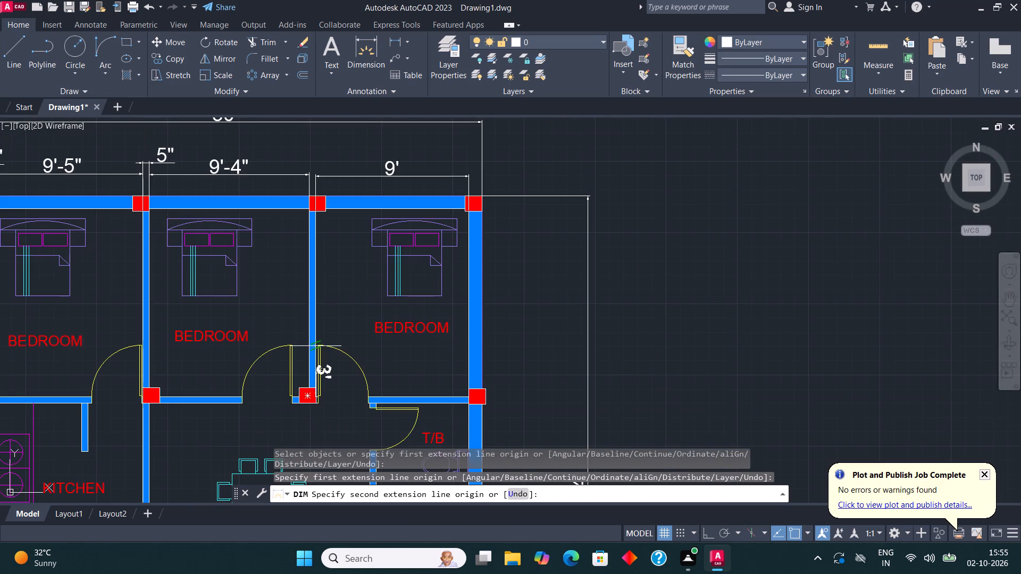
pyautogui.scroll(2, 318, 204)
pyautogui.click(307, 221)
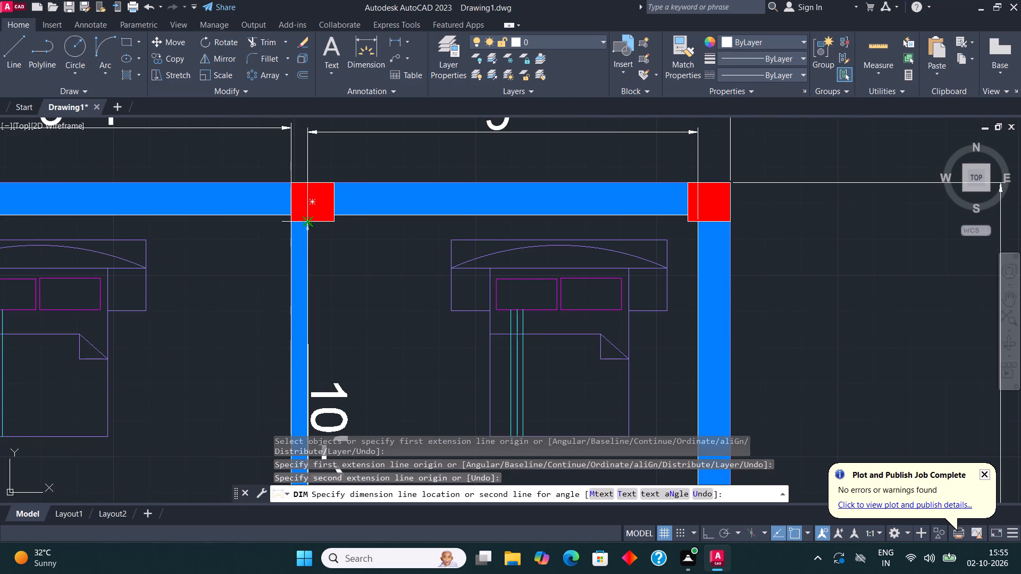
pyautogui.scroll(-2, 307, 222)
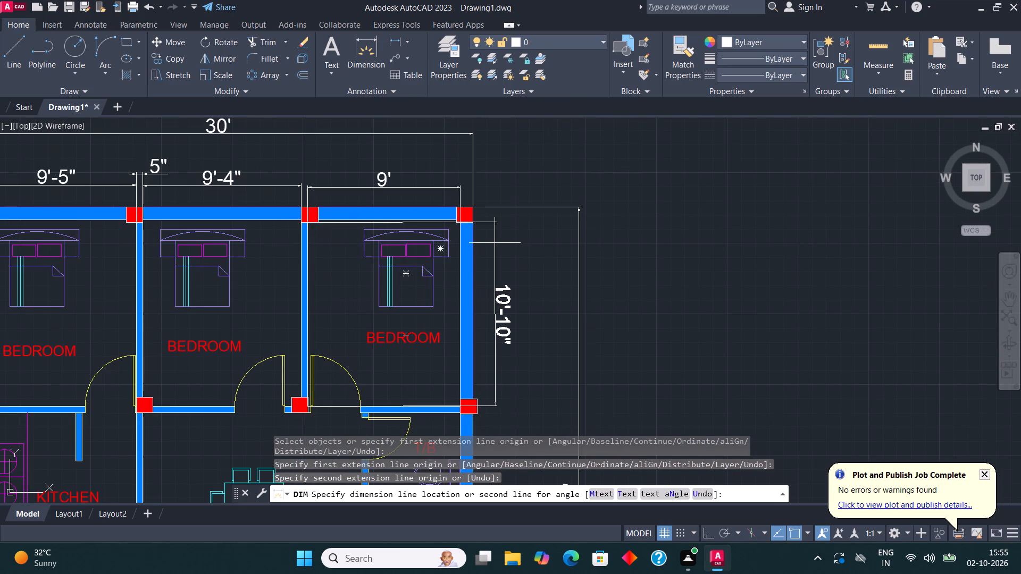
pyautogui.click(500, 244)
# Dimension the upper T/B's inner length from its top wall to the dividing wall, placing it outside the east wall below the bedroom length.
pyautogui.scroll(-2, 564, 184)
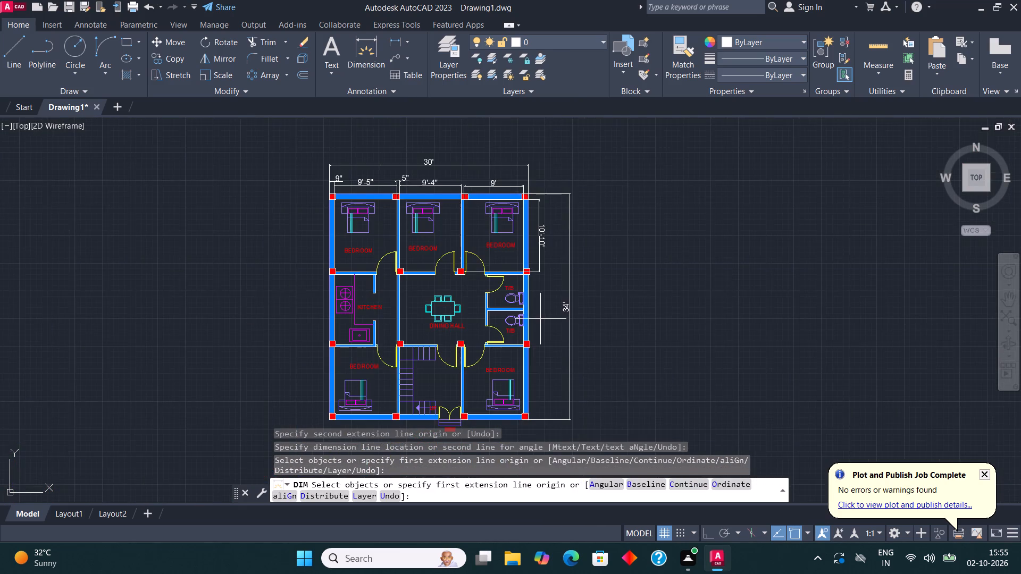
pyautogui.scroll(2, 540, 320)
pyautogui.click(364, 43)
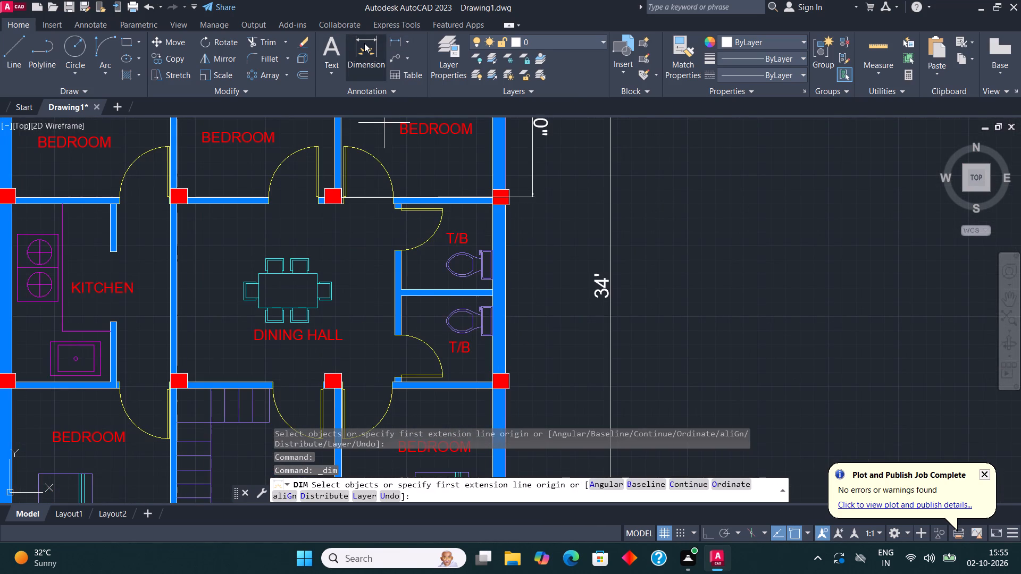
pyautogui.click(495, 207)
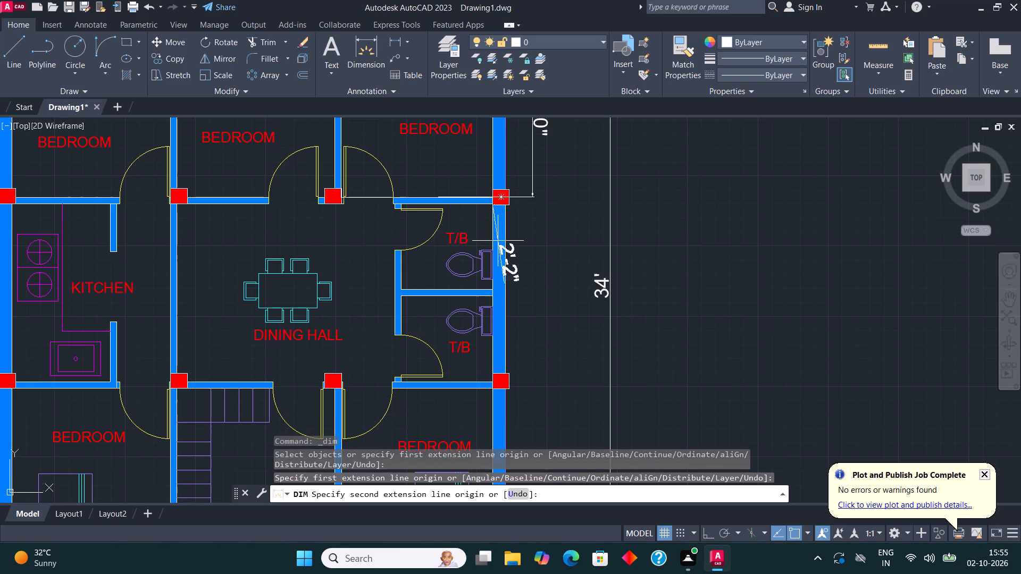
pyautogui.click(491, 291)
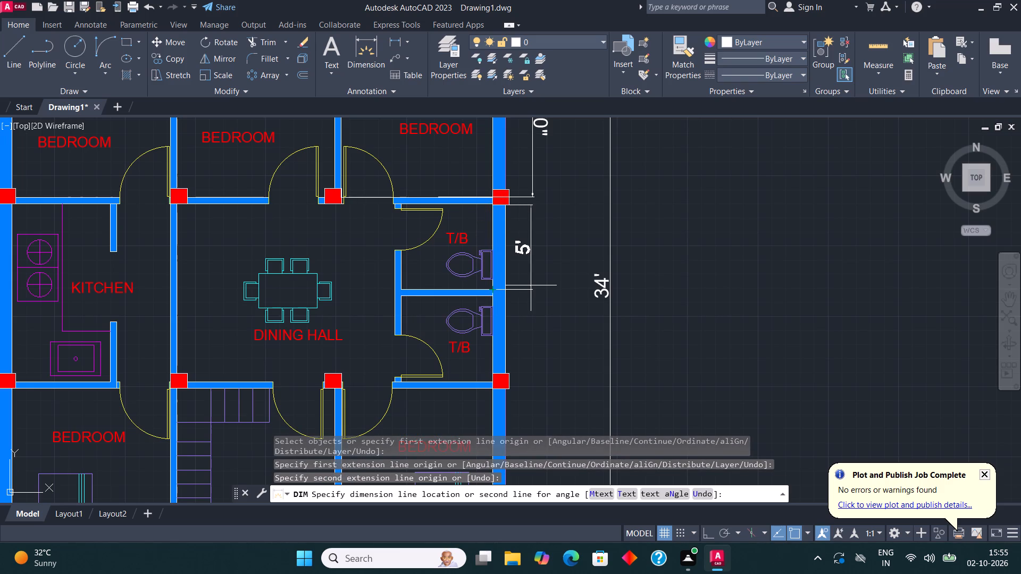
pyautogui.click(535, 284)
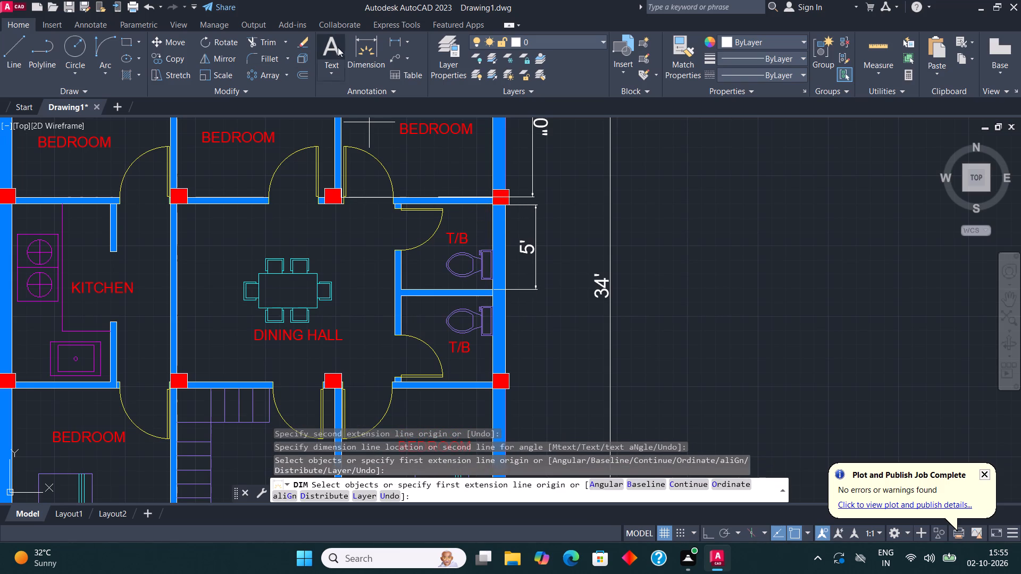
# Dimension the lower T/B's inner length from the dividing wall to its bottom wall, placing it in line with the upper T/B's dimension.
pyautogui.click(363, 45)
pyautogui.scroll(2, 501, 329)
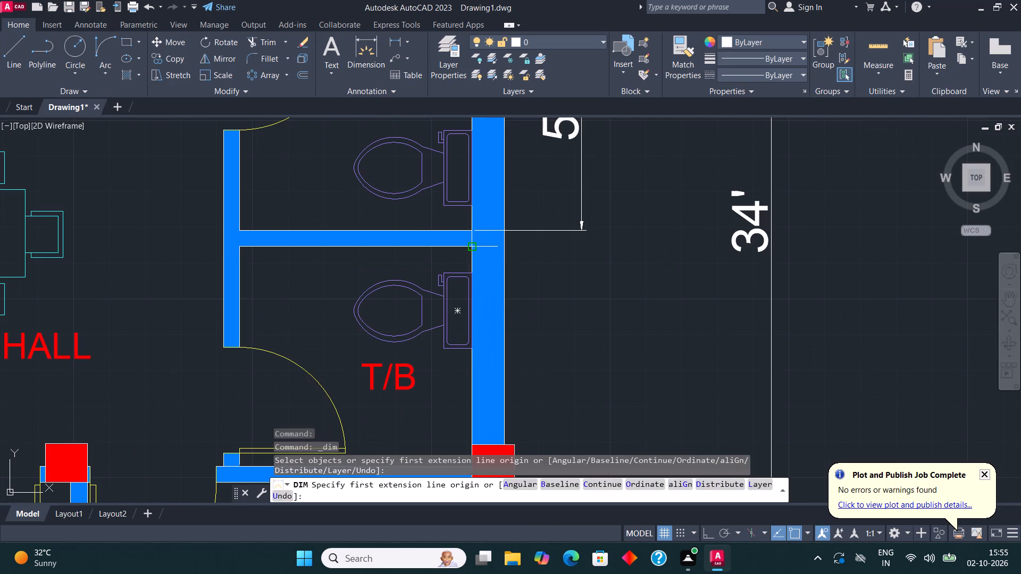
pyautogui.click(473, 243)
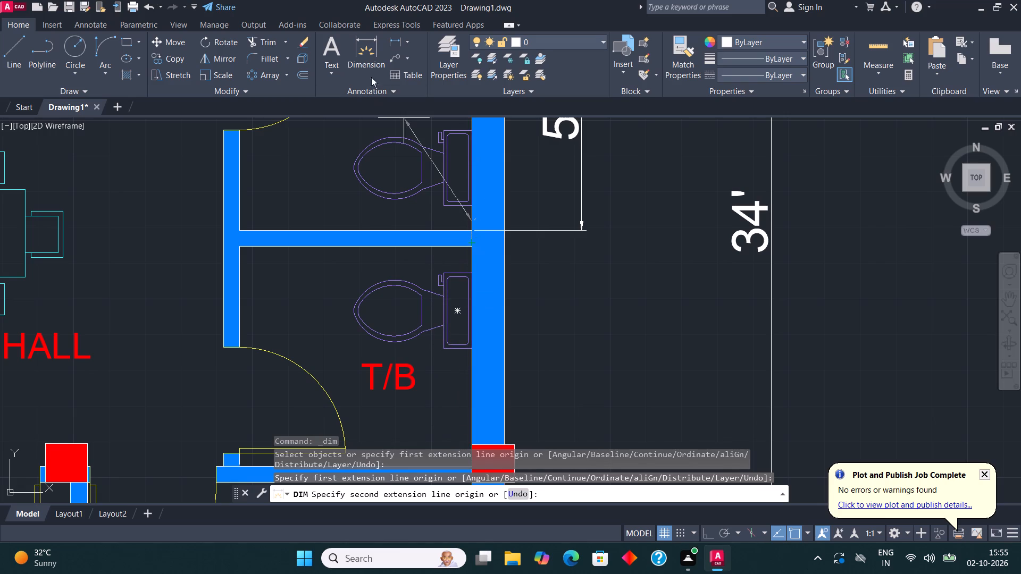
pyautogui.click(371, 46)
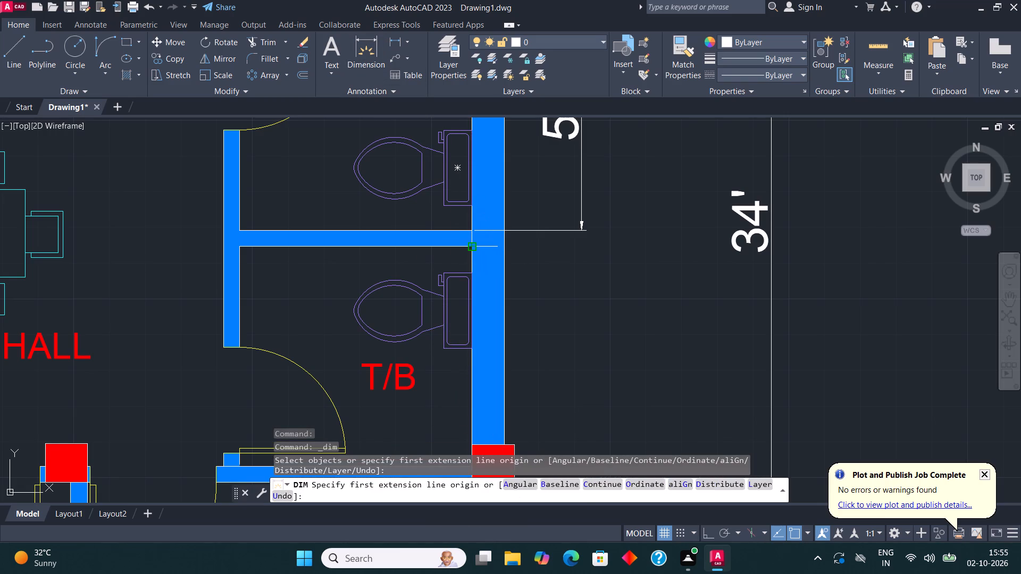
pyautogui.click(469, 244)
pyautogui.scroll(-2, 469, 244)
pyautogui.scroll(3, 471, 324)
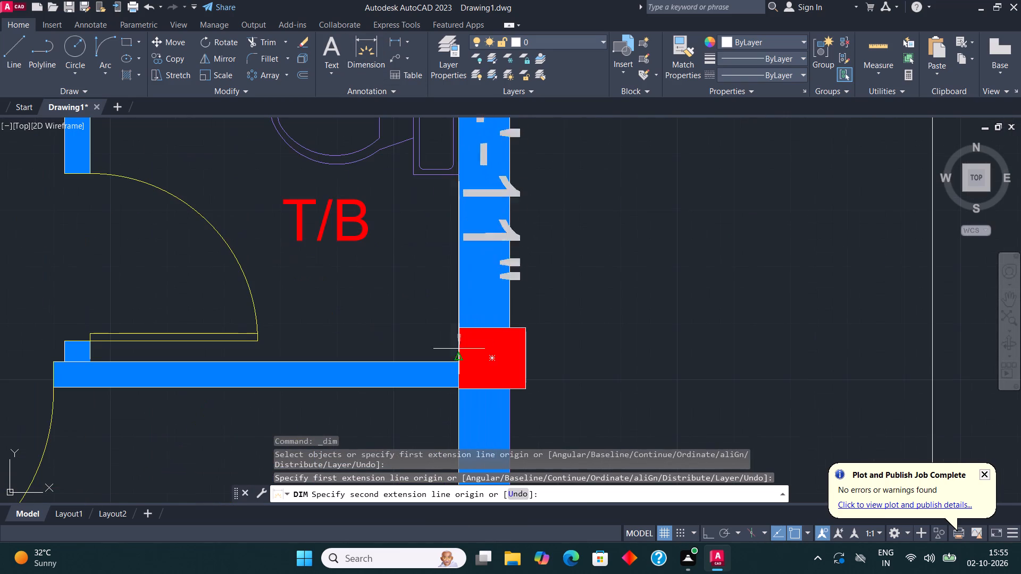
pyautogui.click(458, 364)
pyautogui.scroll(-2, 466, 368)
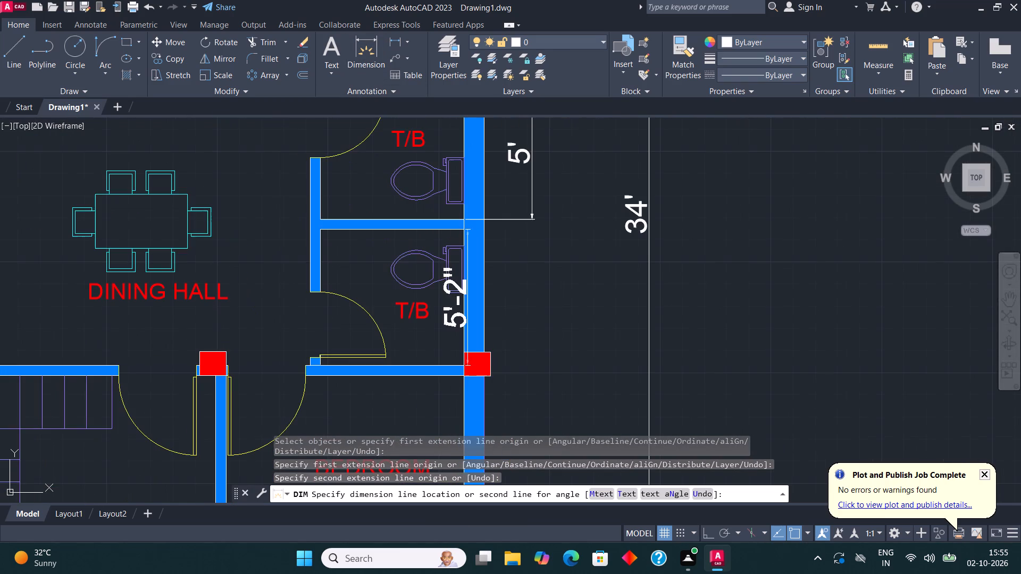
pyautogui.click(532, 362)
# Dimension the lower-right bedroom's length from its top wall to the southeast corner column, placing it in line with the T/B dimensions.
pyautogui.scroll(-2, 557, 286)
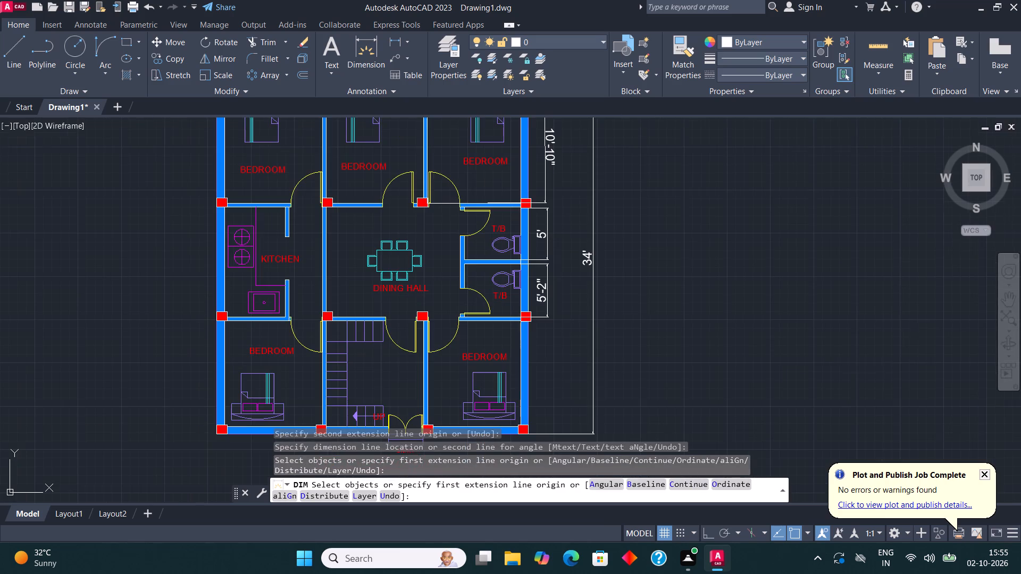
pyautogui.scroll(2, 546, 371)
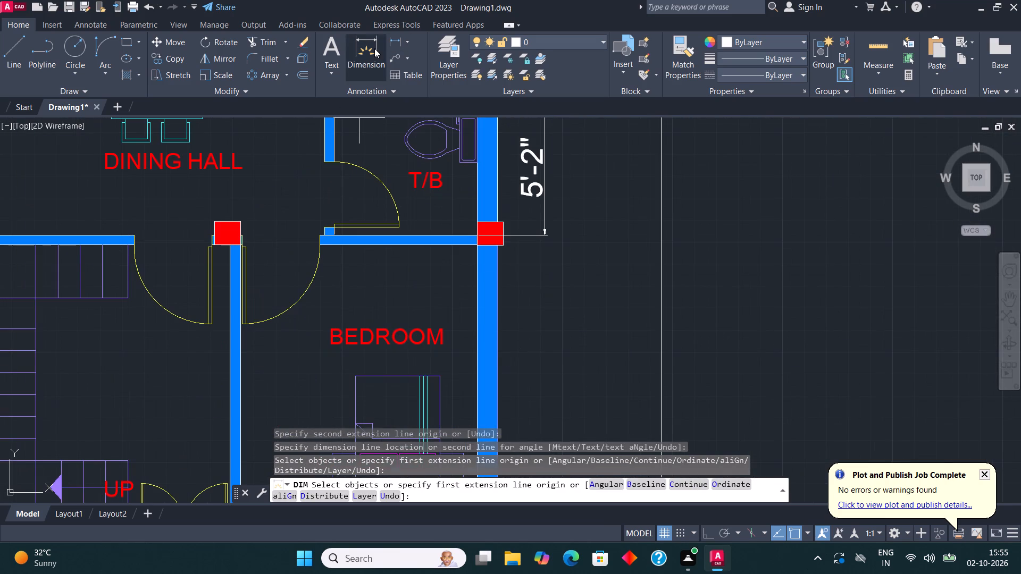
pyautogui.click(374, 48)
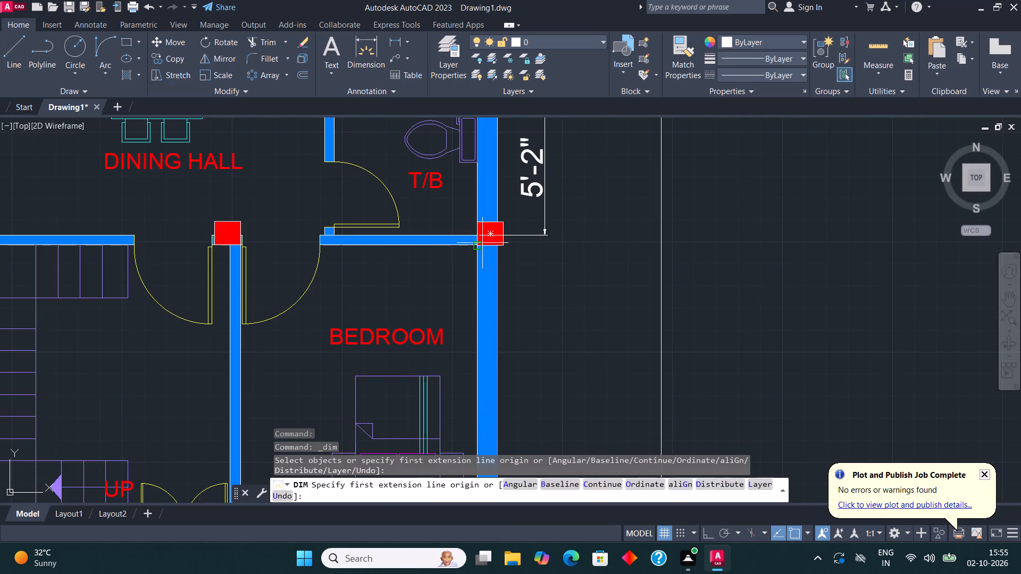
pyautogui.click(475, 244)
pyautogui.scroll(-3, 518, 206)
pyautogui.scroll(2, 513, 284)
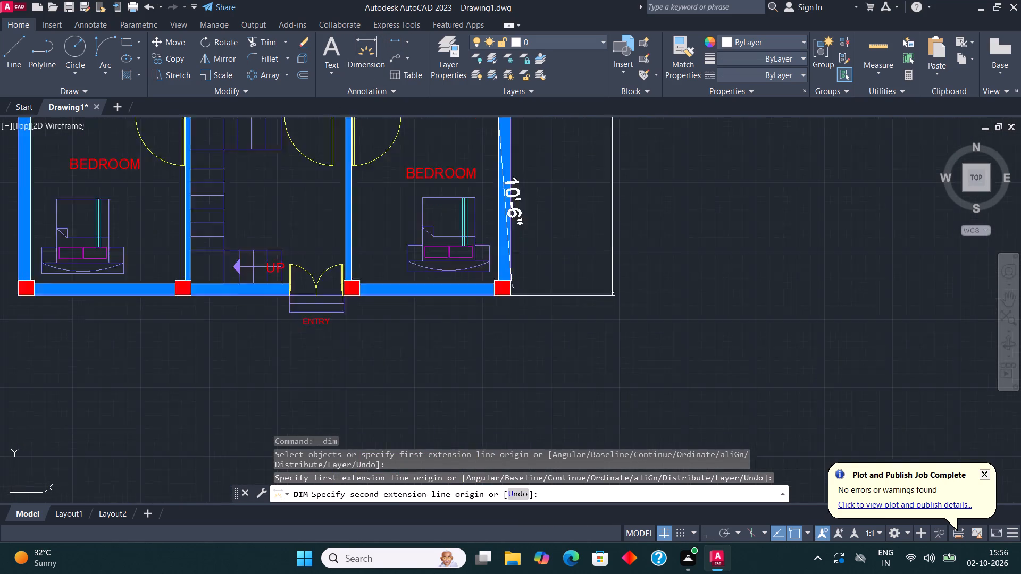
pyautogui.scroll(3, 514, 285)
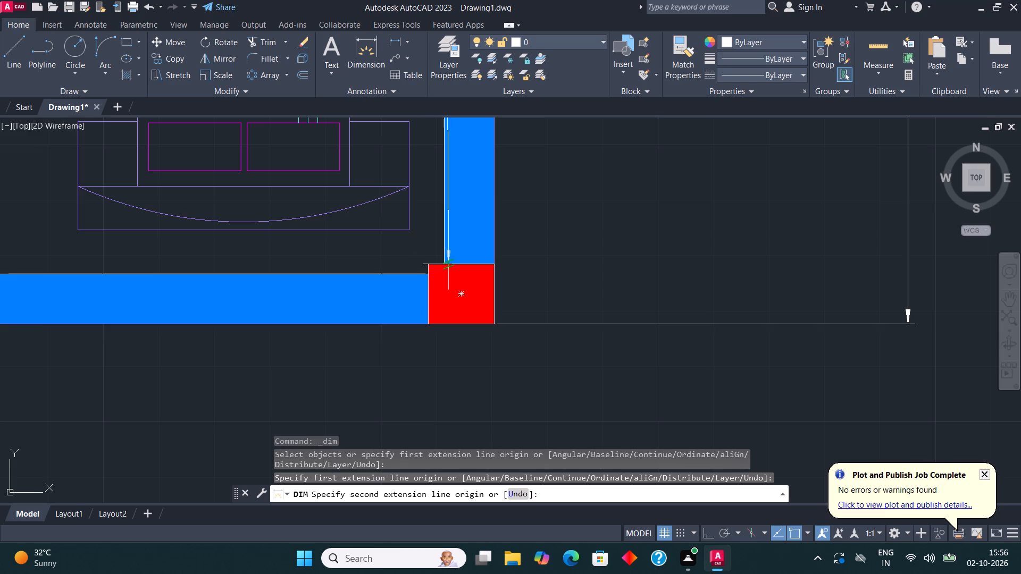
pyautogui.click(442, 263)
pyautogui.scroll(-4, 443, 258)
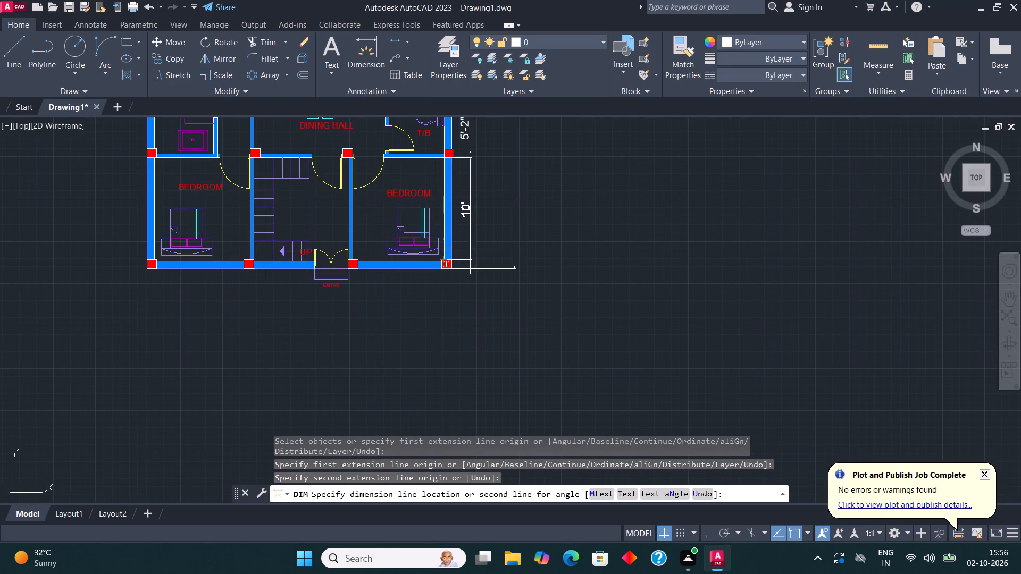
pyautogui.click(469, 246)
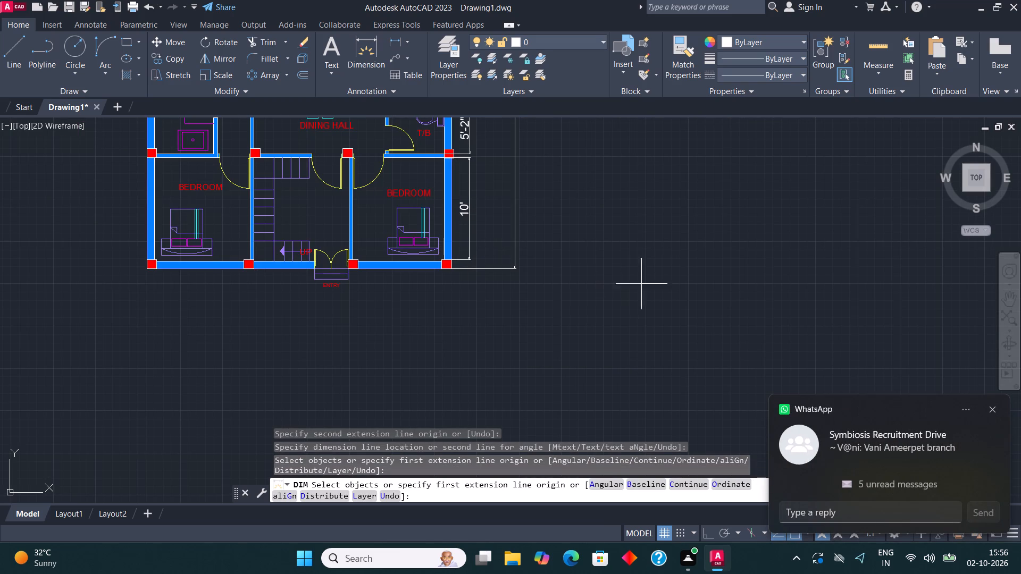
pyautogui.click(992, 409)
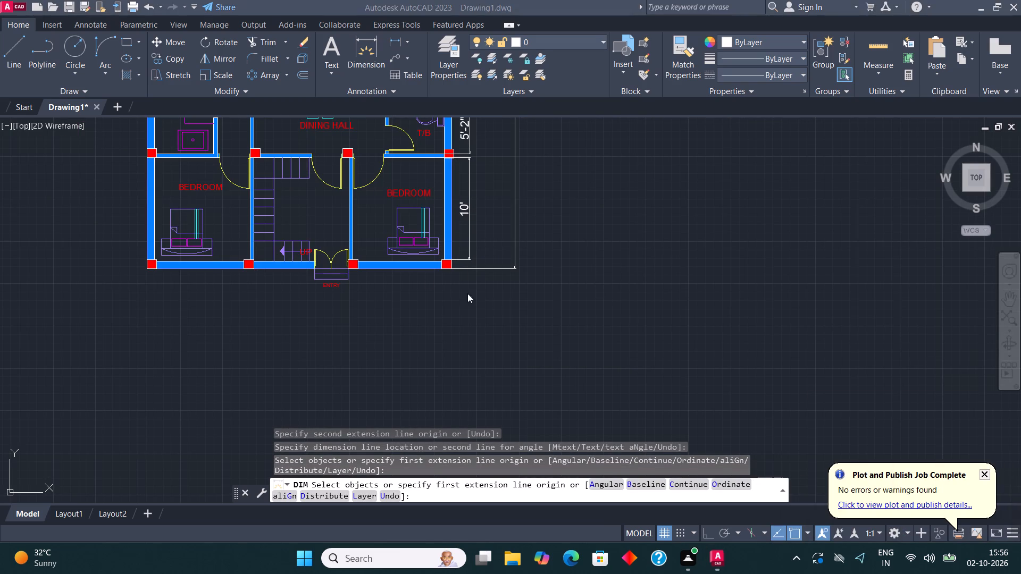
# Dimension the lower-right bedroom's inner width between its east and west walls, placing the dimension below the bottom wall.
pyautogui.moveTo(463, 303); pyautogui.dragTo(523, 361, button='middle')
pyautogui.click(366, 51)
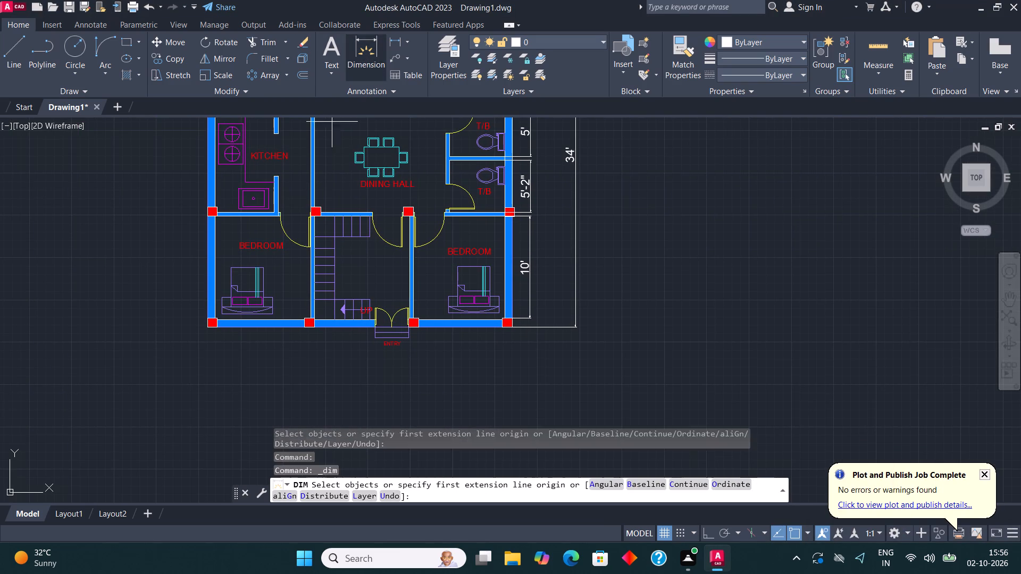
pyautogui.scroll(3, 492, 322)
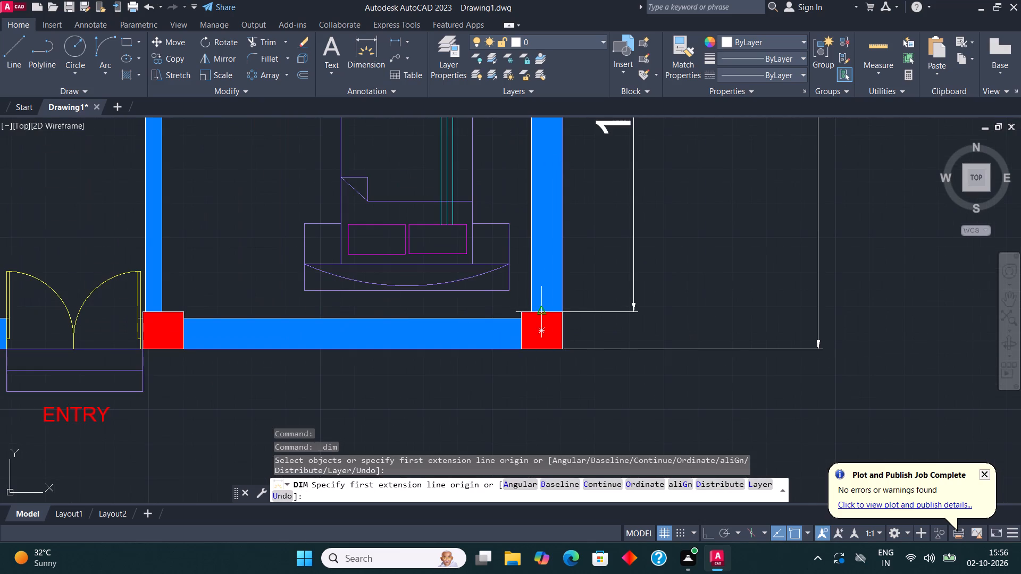
pyautogui.click(532, 312)
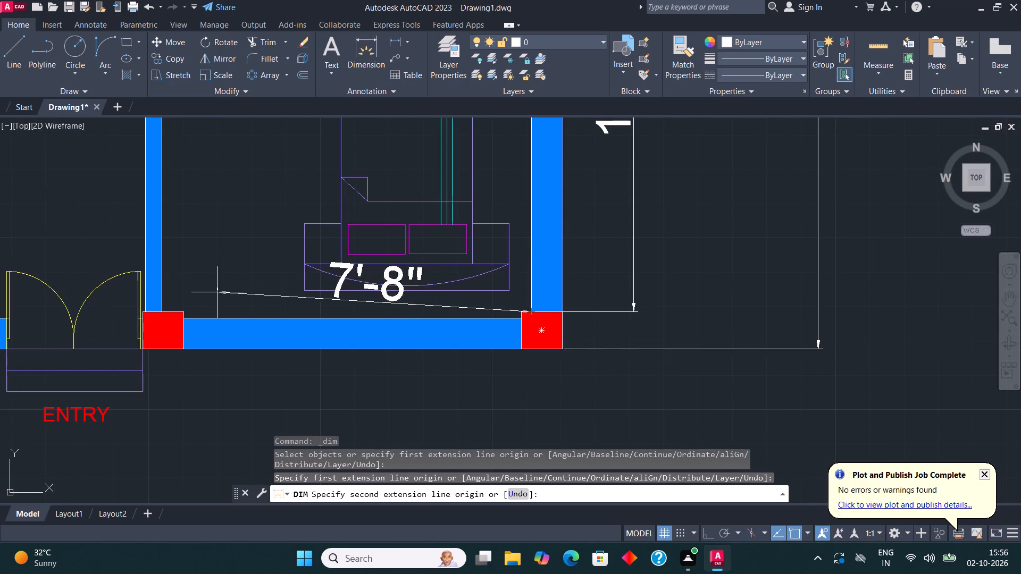
pyautogui.click(157, 315)
pyautogui.scroll(-1, 157, 315)
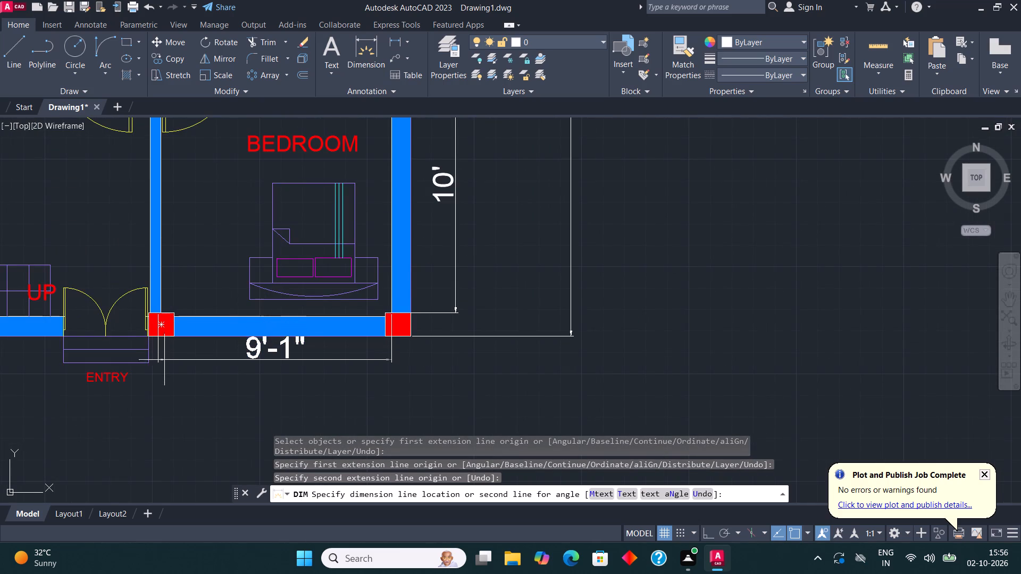
pyautogui.click(172, 389)
# Dimension the staircase and entry hall's inner width between its side walls, placing it in line with the lower-right bedroom's width dimension.
pyautogui.scroll(-2, 314, 289)
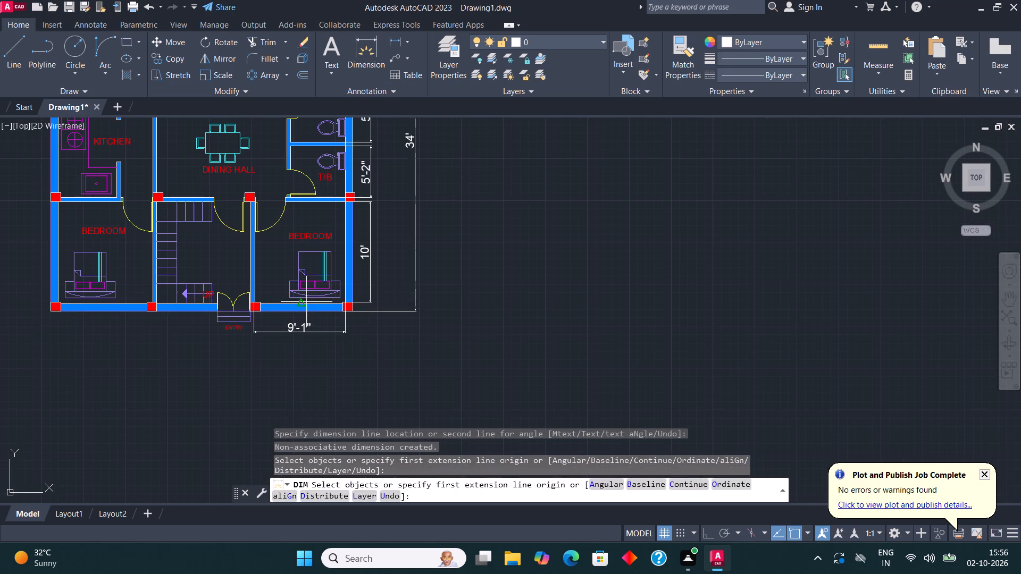
pyautogui.moveTo(264, 337); pyautogui.dragTo(625, 379, button='middle')
pyautogui.click(366, 60)
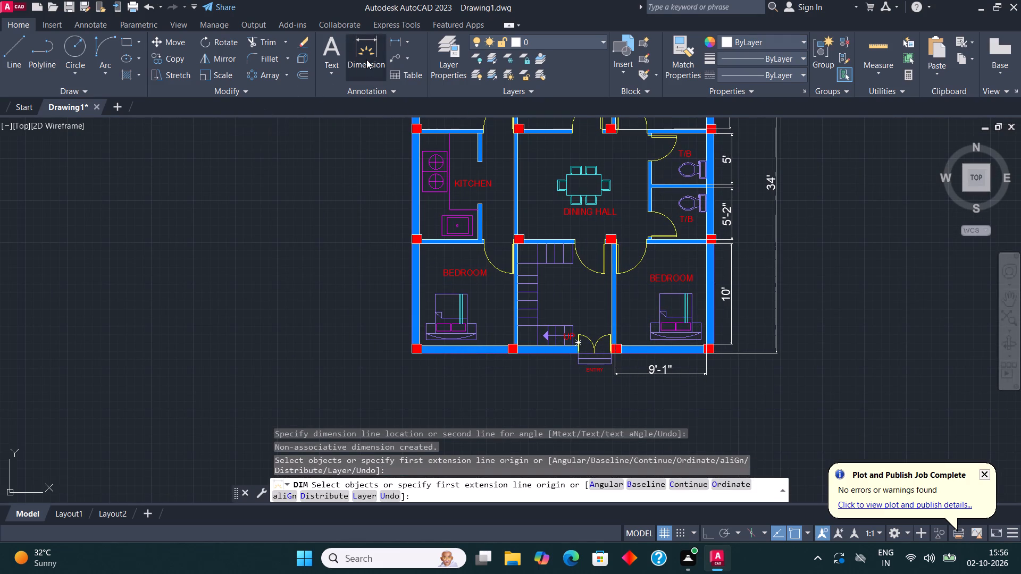
pyautogui.scroll(3, 589, 380)
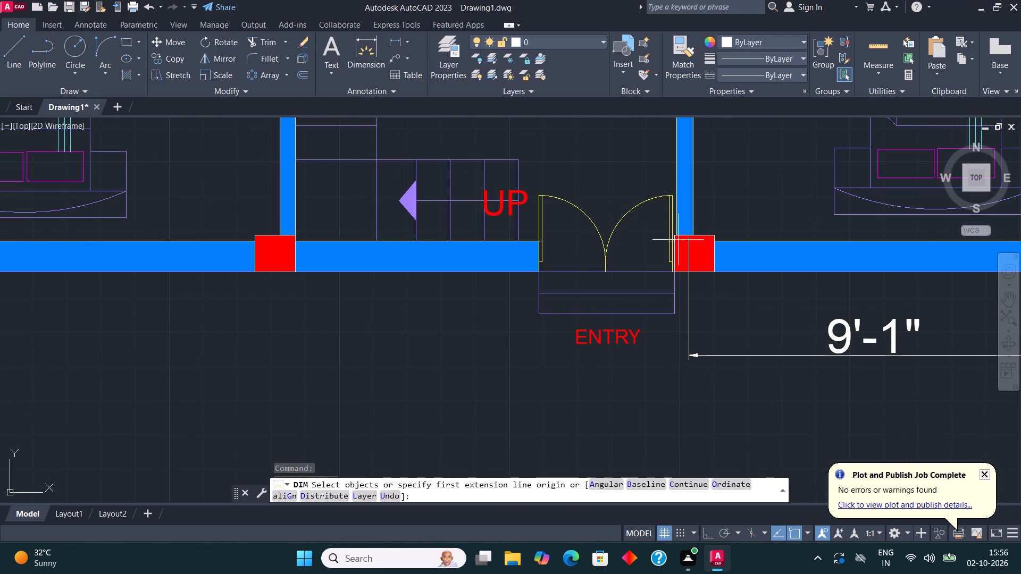
pyautogui.click(292, 232)
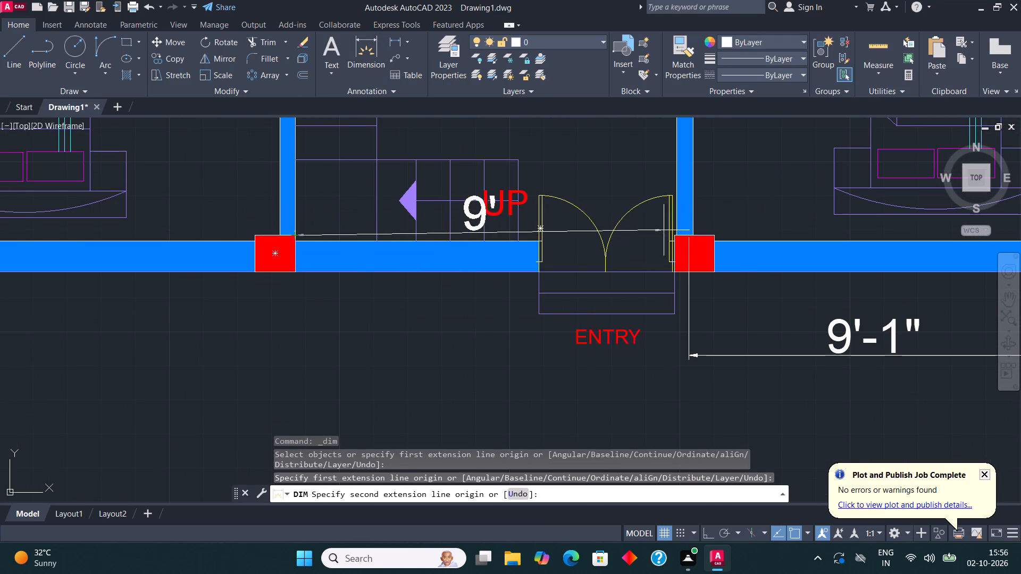
pyautogui.click(677, 242)
pyautogui.scroll(-1, 677, 242)
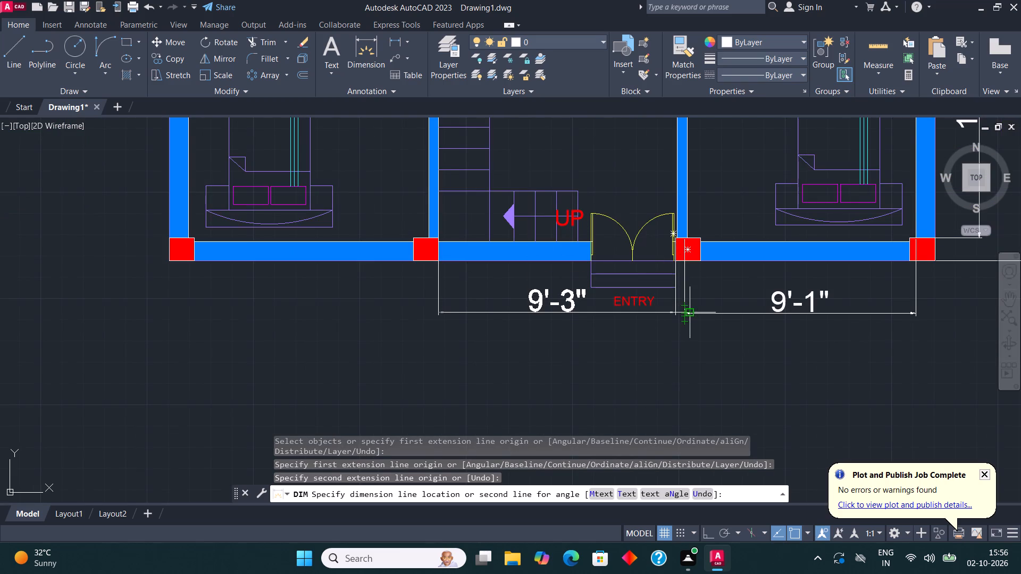
pyautogui.click(689, 311)
# Dimension the lower-left bedroom's inner width between its side walls, placing it in line with the other dimensions below the bottom wall.
pyautogui.click(366, 52)
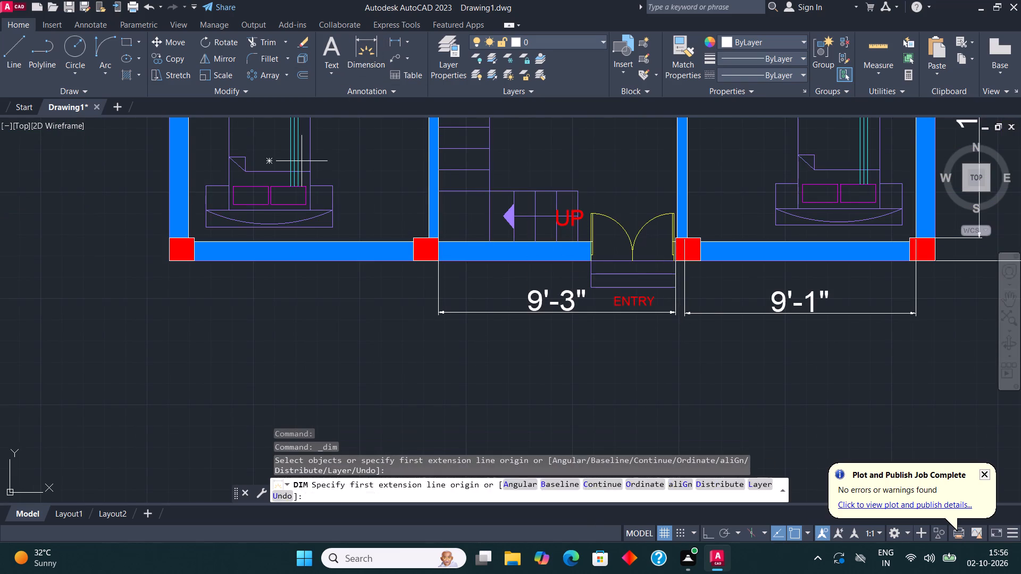
pyautogui.click(189, 239)
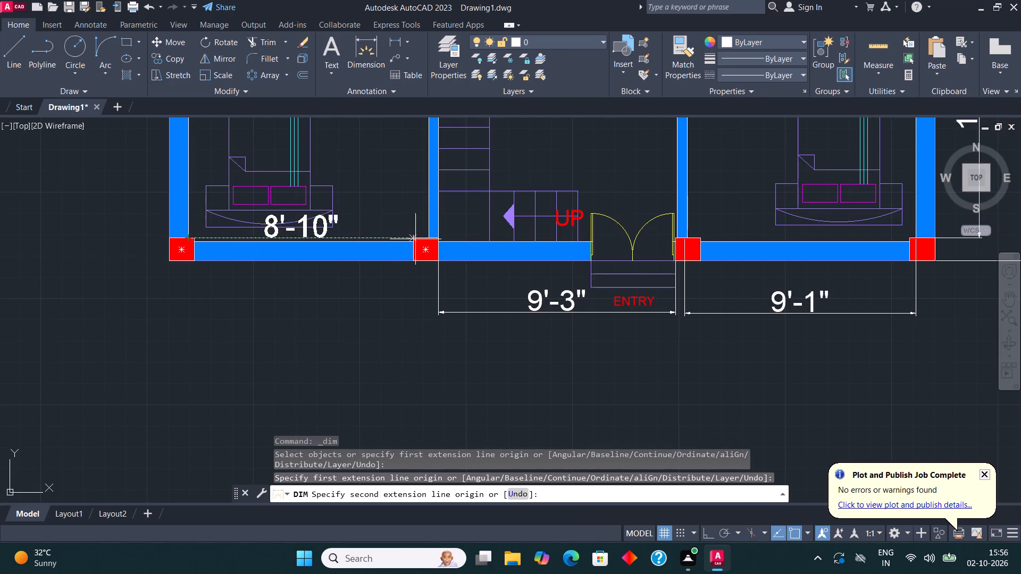
pyautogui.click(430, 238)
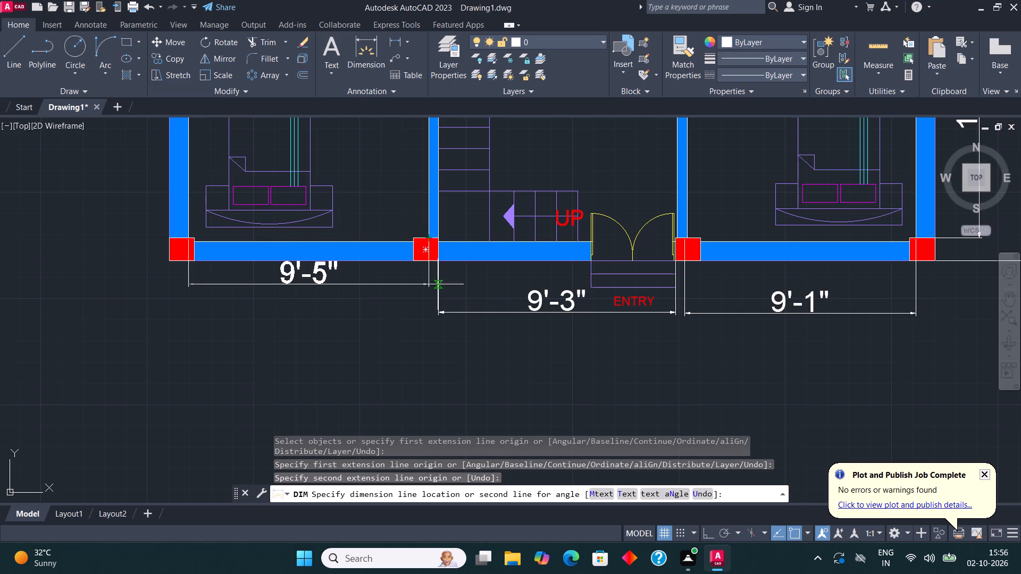
pyautogui.click(437, 311)
# Dimension the lower-left bedroom's length from the southwest corner column to its top wall, placing the dimension outside the west wall.
pyautogui.moveTo(445, 257); pyautogui.dragTo(416, 371, button='middle')
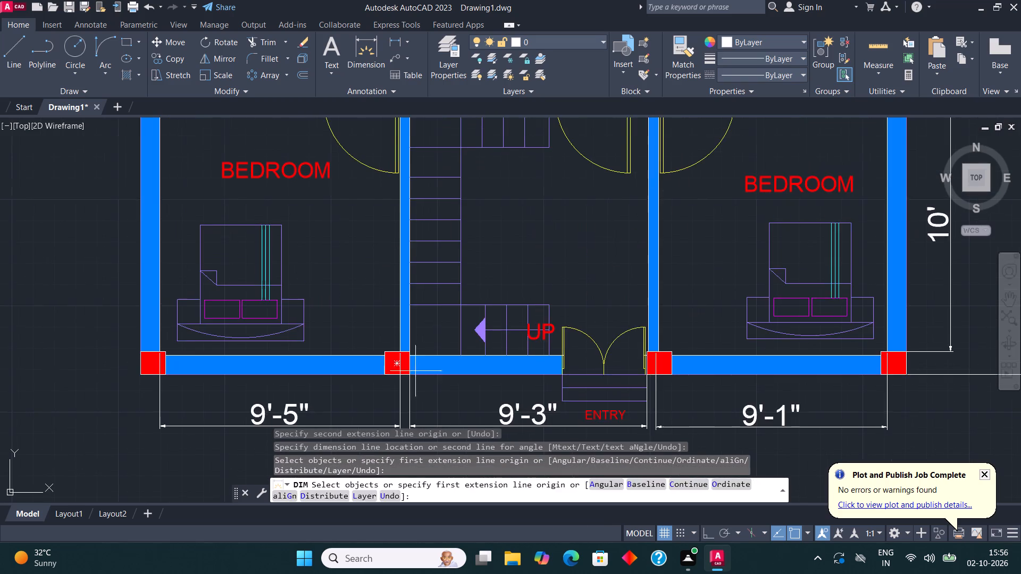
pyautogui.scroll(-3, 336, 332)
pyautogui.moveTo(223, 323); pyautogui.dragTo(290, 331, button='middle')
pyautogui.click(361, 55)
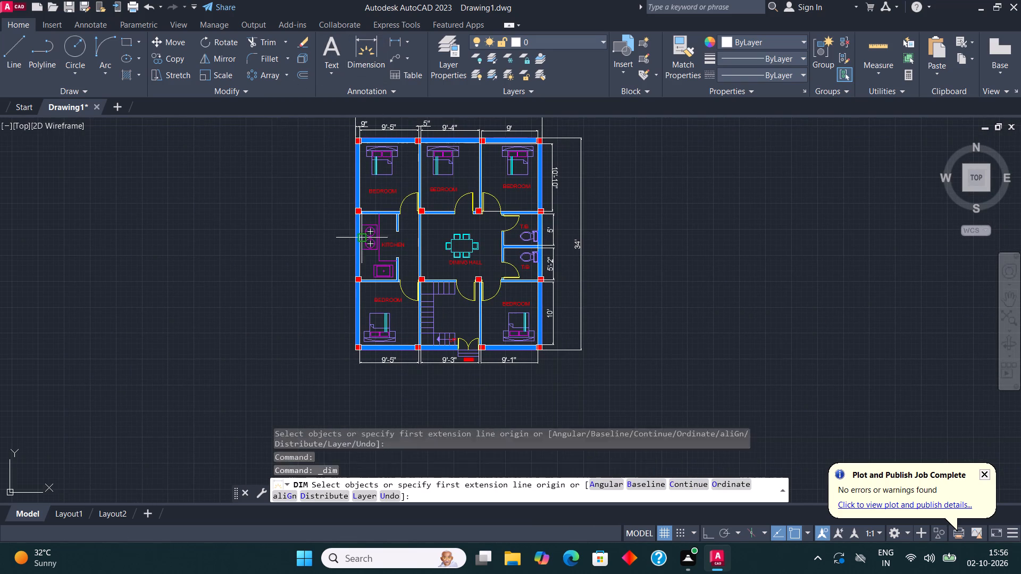
pyautogui.scroll(5, 348, 343)
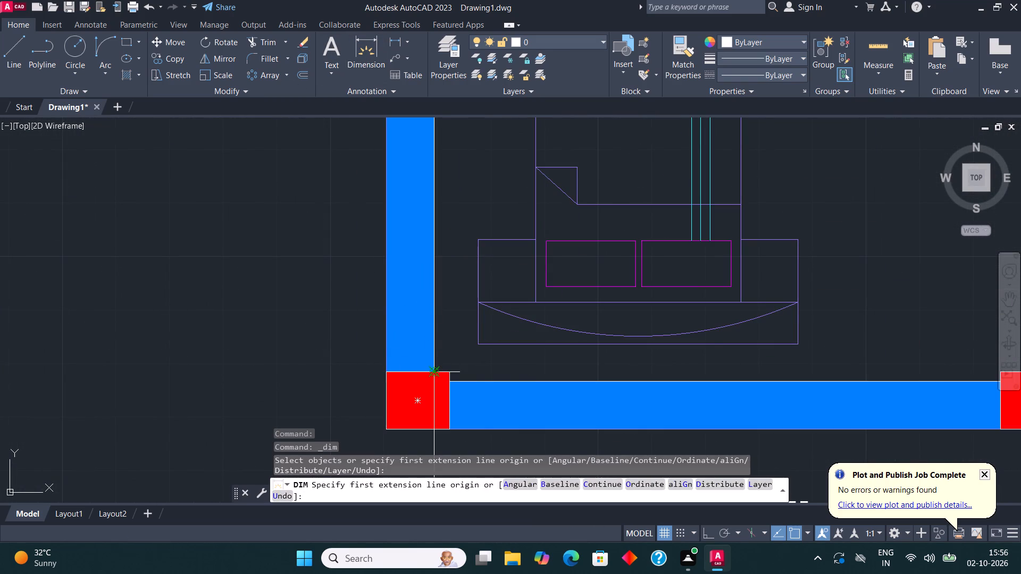
pyautogui.click(437, 376)
pyautogui.scroll(-3, 434, 384)
pyautogui.scroll(3, 439, 219)
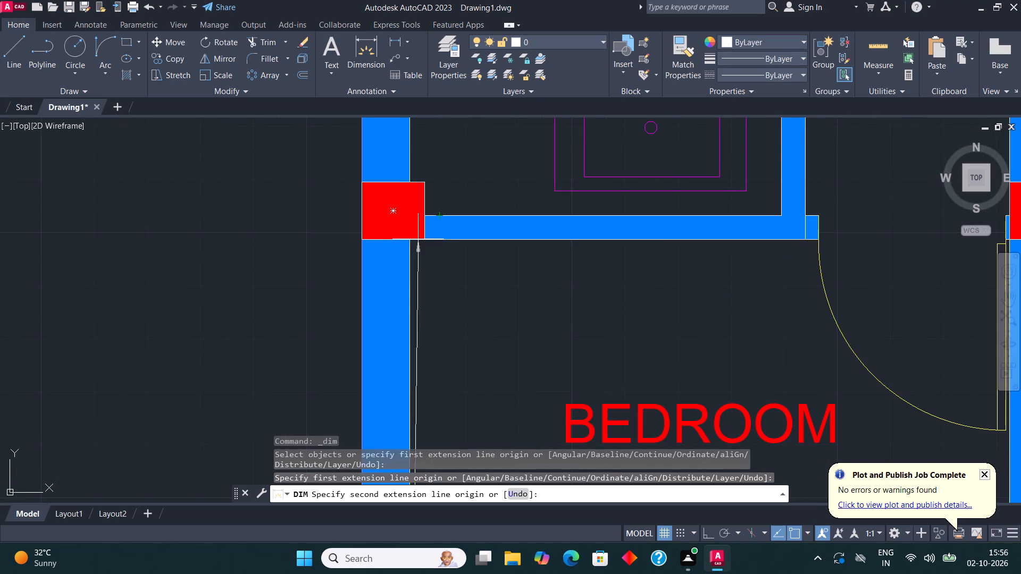
pyautogui.click(412, 242)
pyautogui.scroll(-3, 414, 247)
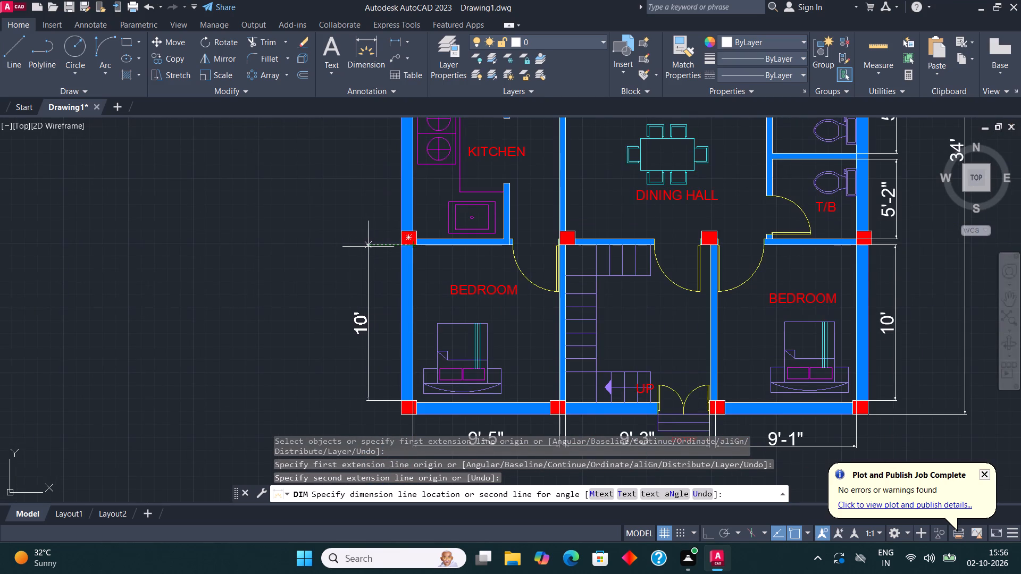
pyautogui.click(358, 247)
# Dimension the kitchen's length along the west wall from the lower column's top edge to the kitchen's top wall, in line with the bedroom's dimension.
pyautogui.click(358, 52)
pyautogui.moveTo(415, 176); pyautogui.dragTo(397, 262, button='middle')
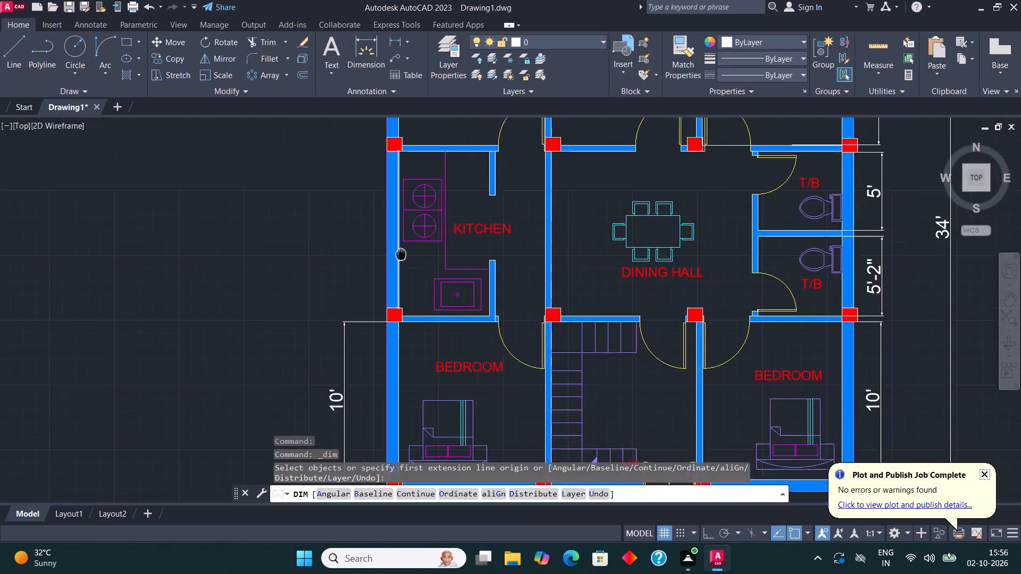
pyautogui.moveTo(397, 262); pyautogui.dragTo(382, 289, button='middle')
pyautogui.scroll(3, 386, 356)
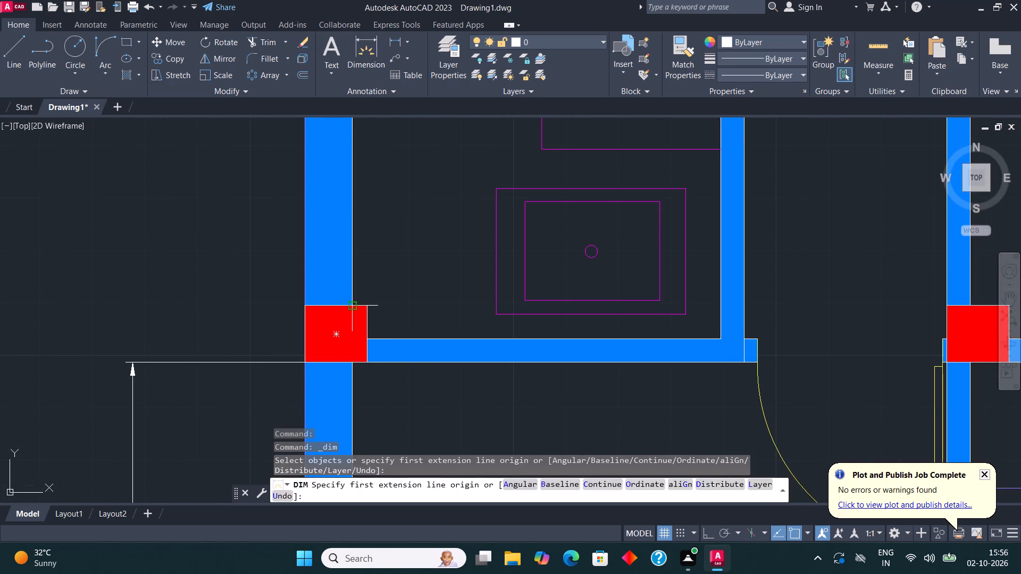
pyautogui.click(353, 307)
pyautogui.scroll(-3, 353, 318)
pyautogui.scroll(3, 356, 142)
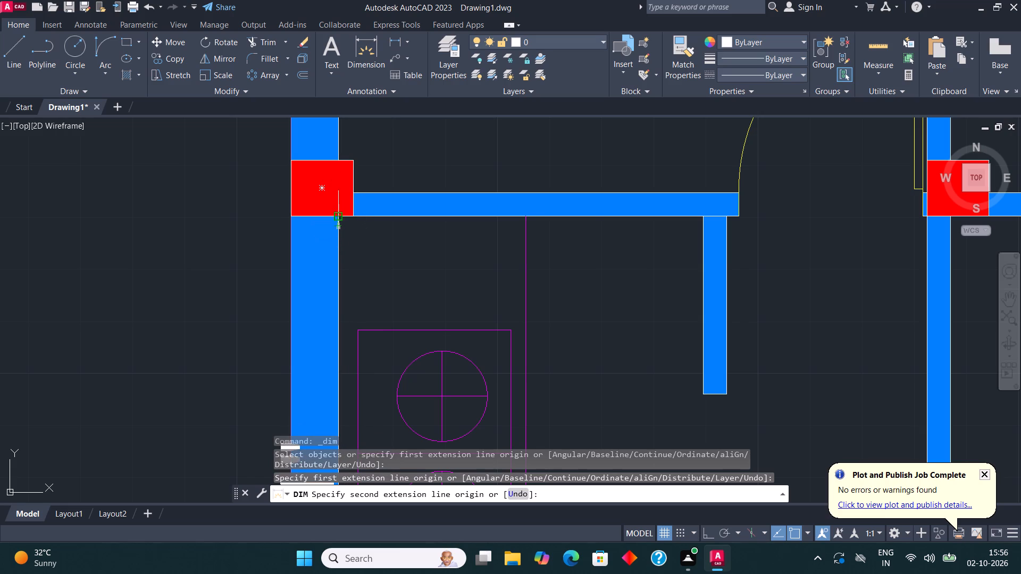
pyautogui.click(337, 216)
pyautogui.scroll(-3, 339, 217)
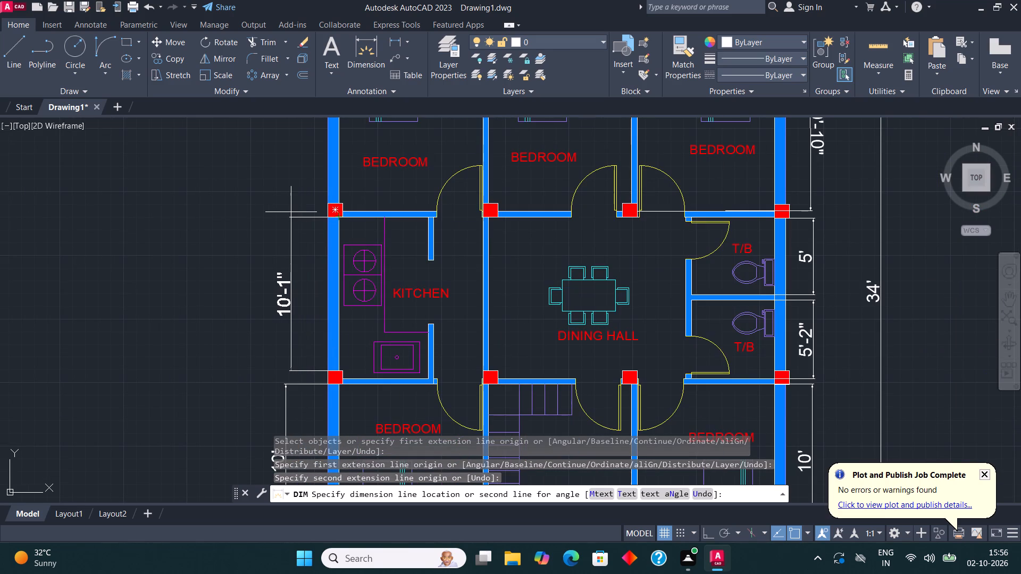
pyautogui.click(284, 212)
# Dimension the upper-left bedroom's length from its bottom wall to the top wall, placing it outside the west wall in line with the kitchen's dimension.
pyautogui.moveTo(365, 200); pyautogui.dragTo(361, 326, button='middle')
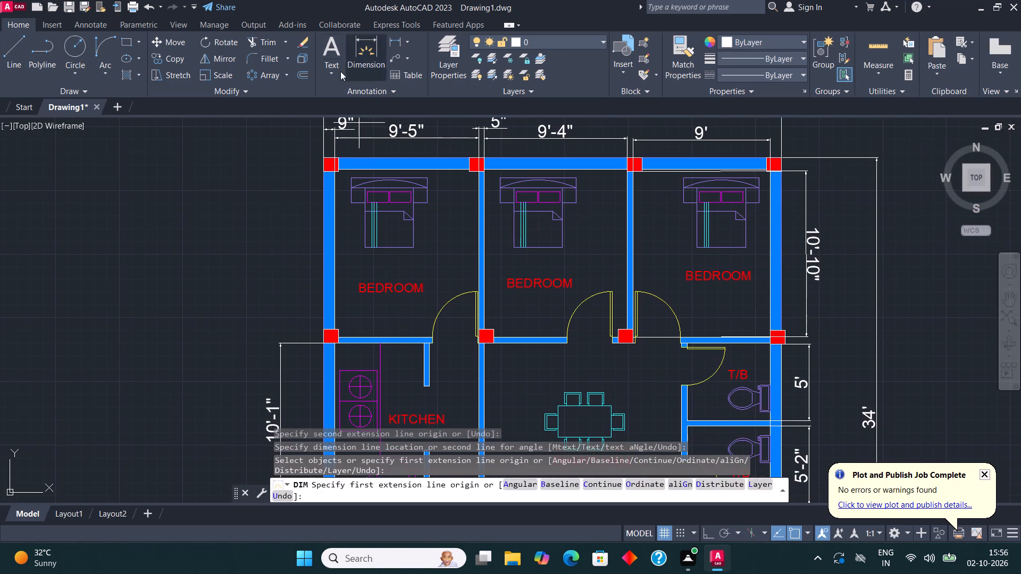
pyautogui.click(357, 51)
pyautogui.scroll(4, 340, 350)
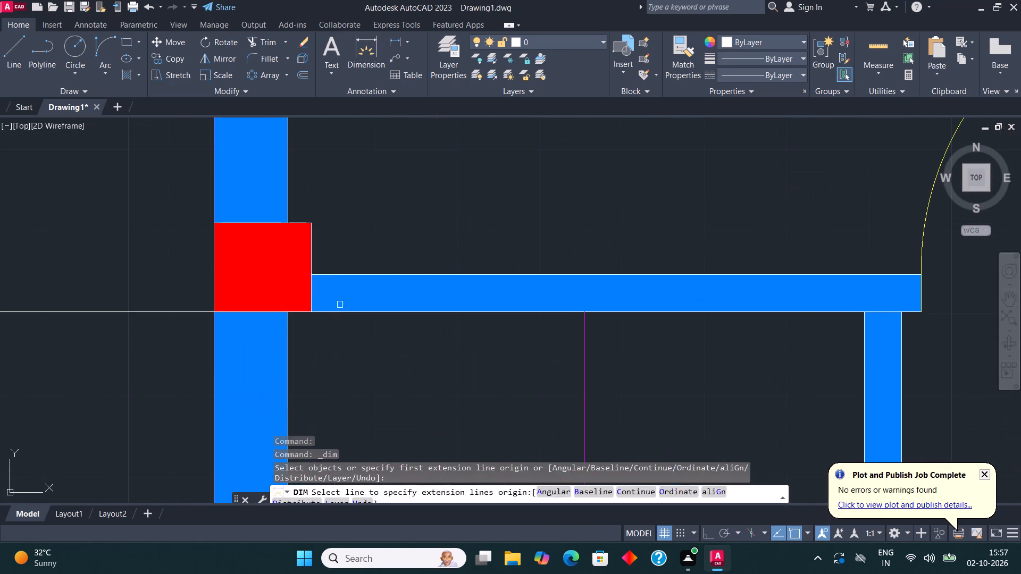
pyautogui.click(311, 273)
pyautogui.scroll(-5, 320, 309)
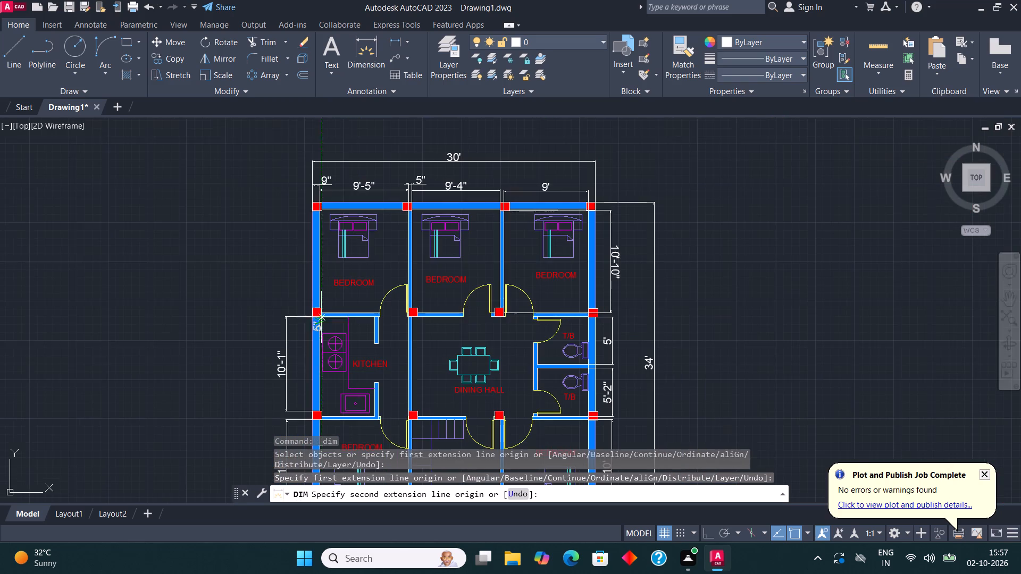
pyautogui.scroll(3, 315, 182)
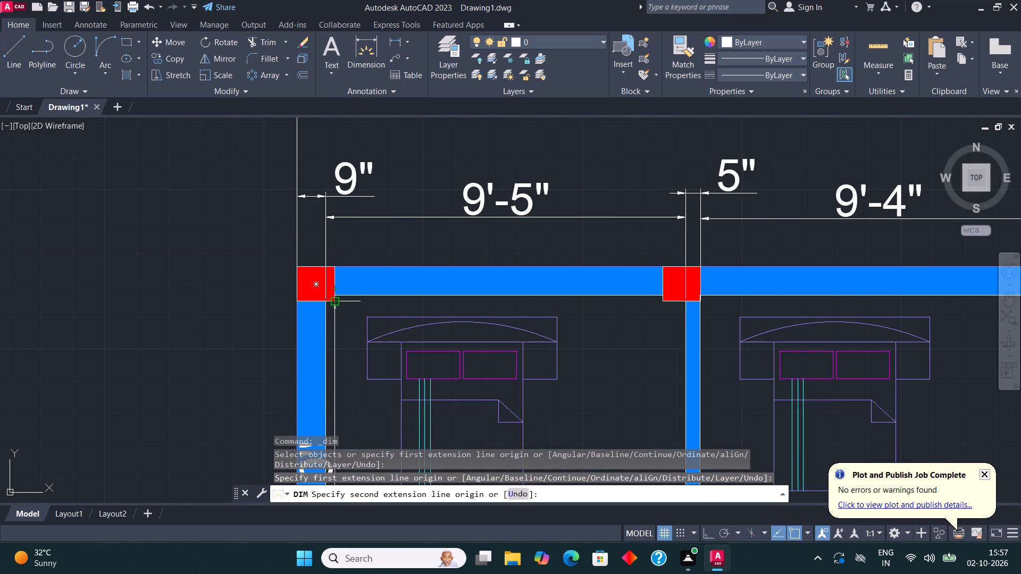
pyautogui.click(338, 297)
pyautogui.scroll(-2, 397, 280)
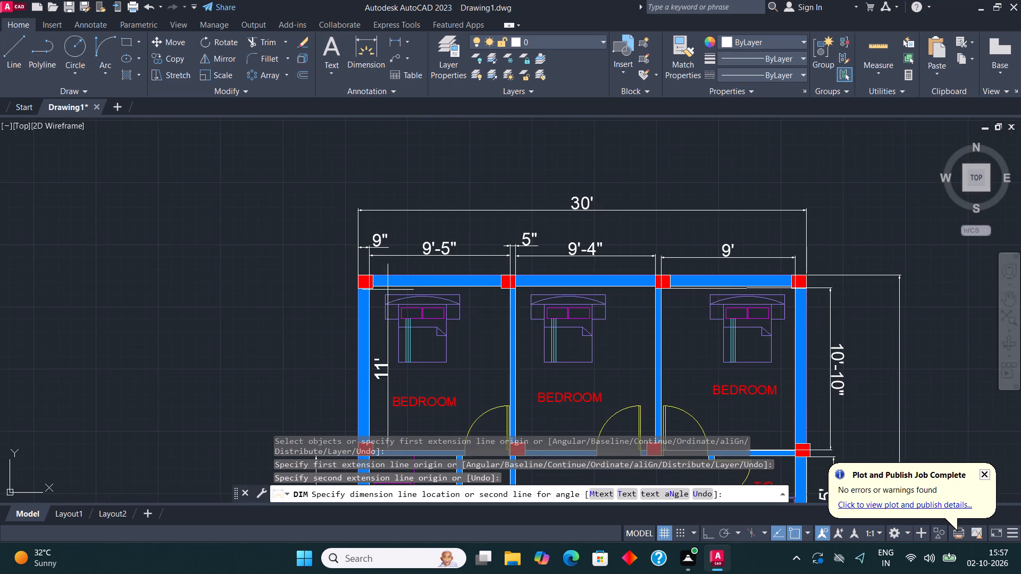
pyautogui.scroll(-2, 359, 290)
pyautogui.click(344, 285)
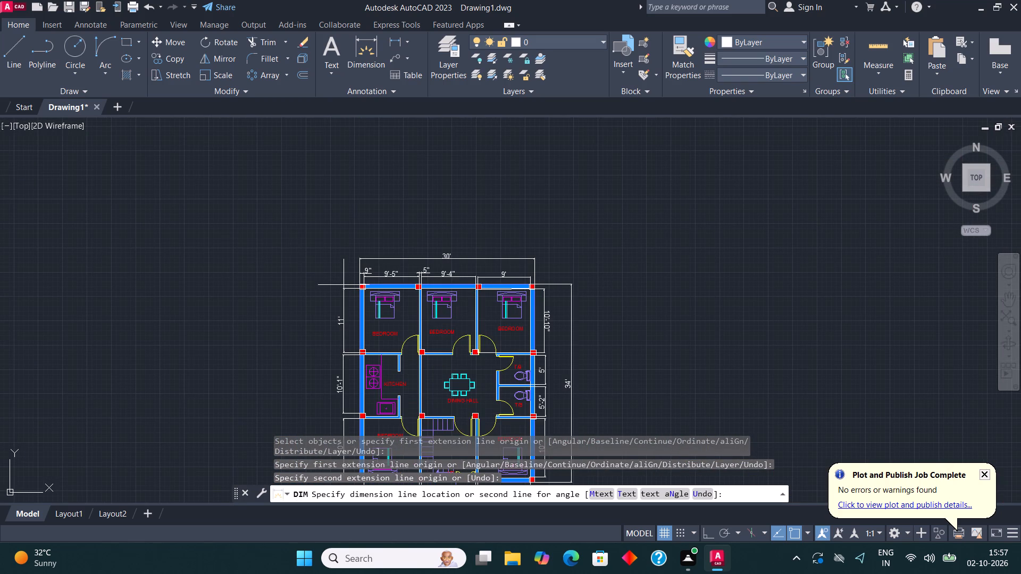
pyautogui.press('Escape')
# Dimension the dining hall's inner width from its west wall to the T/B wall, placing the dimension inside the room above the dining table.
pyautogui.scroll(-1, 366, 184)
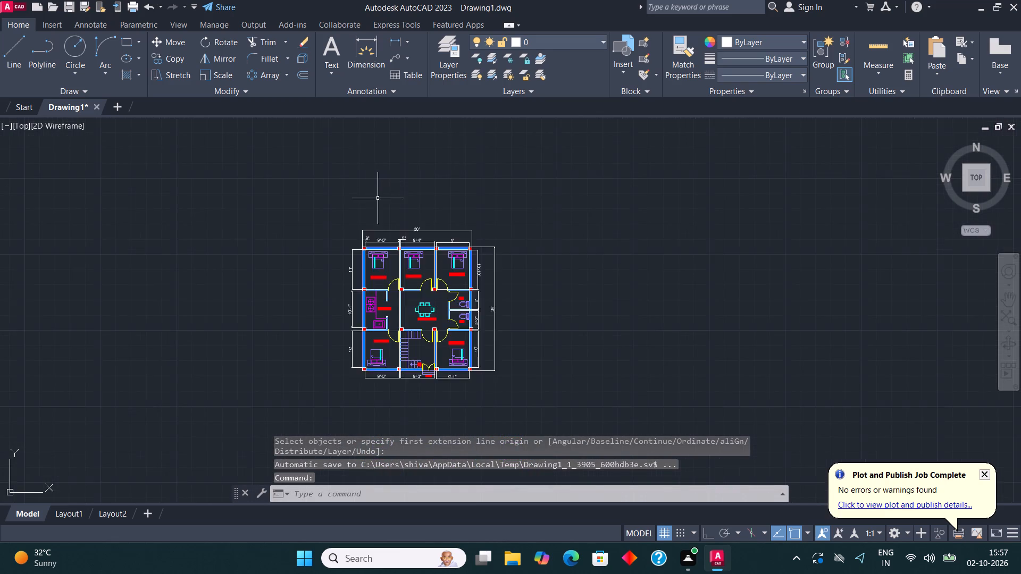
pyautogui.scroll(-1, 378, 199)
pyautogui.scroll(3, 407, 293)
pyautogui.moveTo(419, 226); pyautogui.dragTo(443, 355, button='middle')
pyautogui.scroll(1, 440, 310)
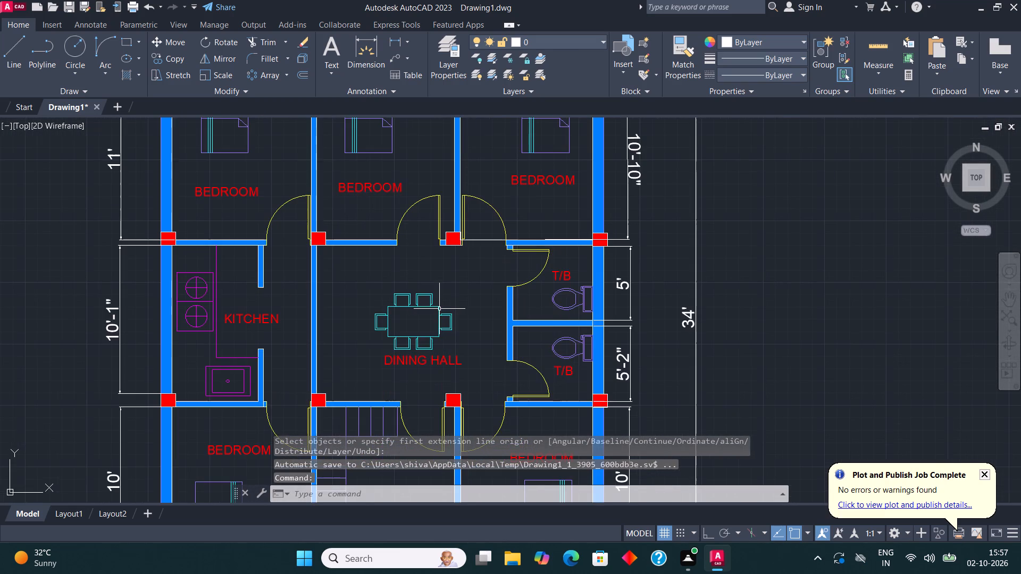
pyautogui.moveTo(373, 195); pyautogui.dragTo(376, 227, button='middle')
pyautogui.scroll(1, 369, 260)
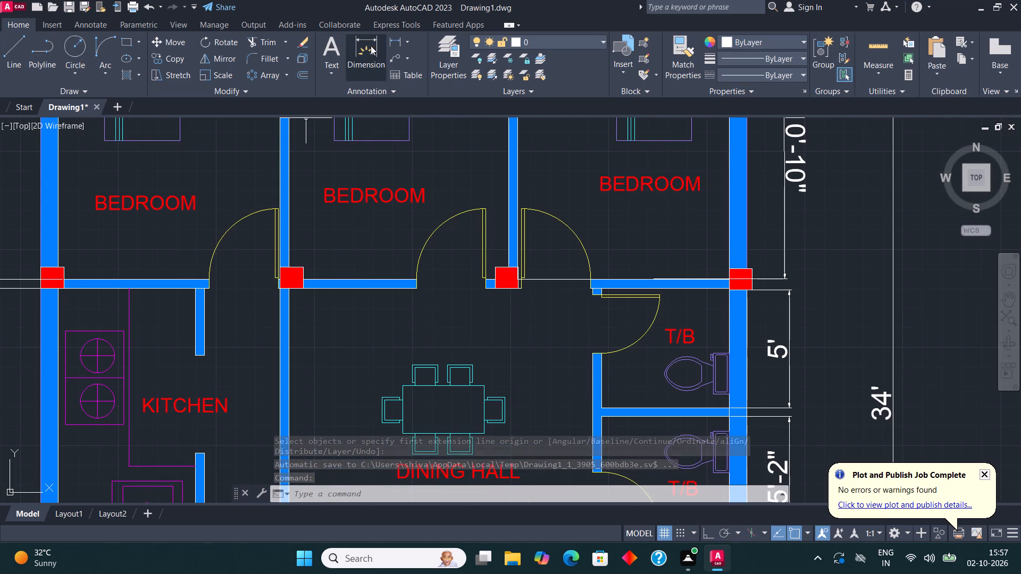
pyautogui.click(372, 46)
pyautogui.click(290, 293)
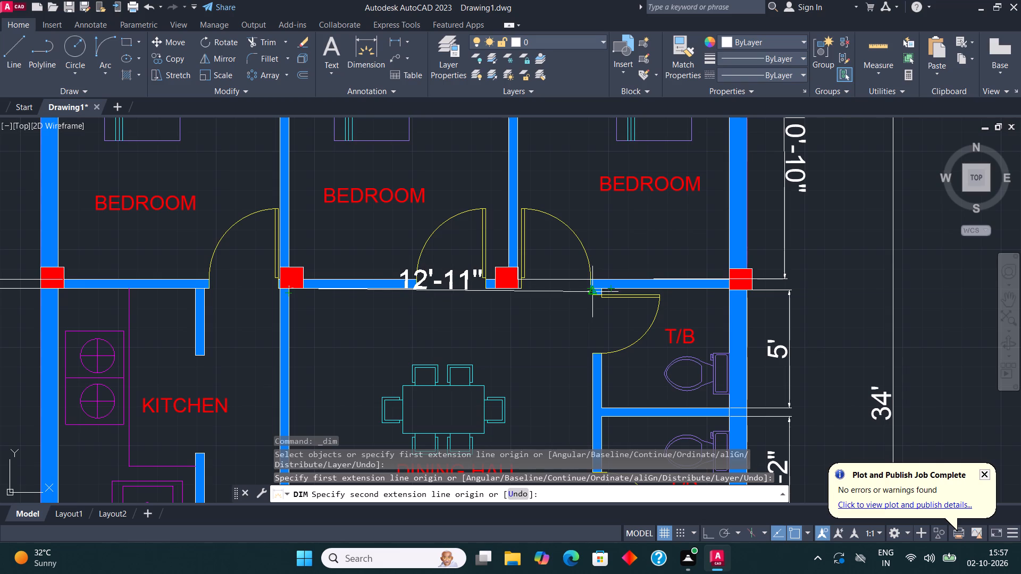
pyautogui.scroll(3, 599, 292)
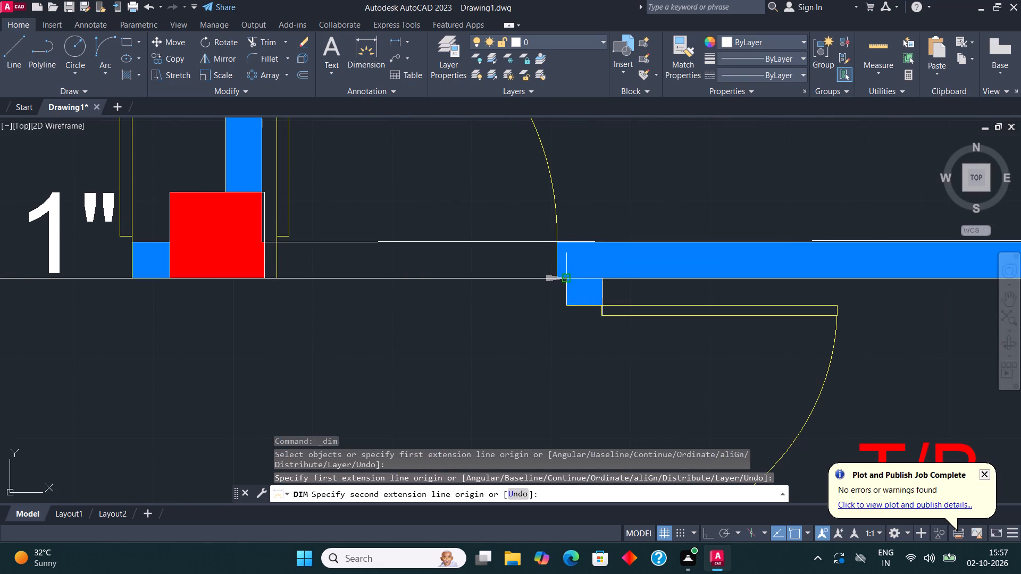
pyautogui.click(563, 280)
pyautogui.scroll(-4, 562, 282)
pyautogui.click(563, 314)
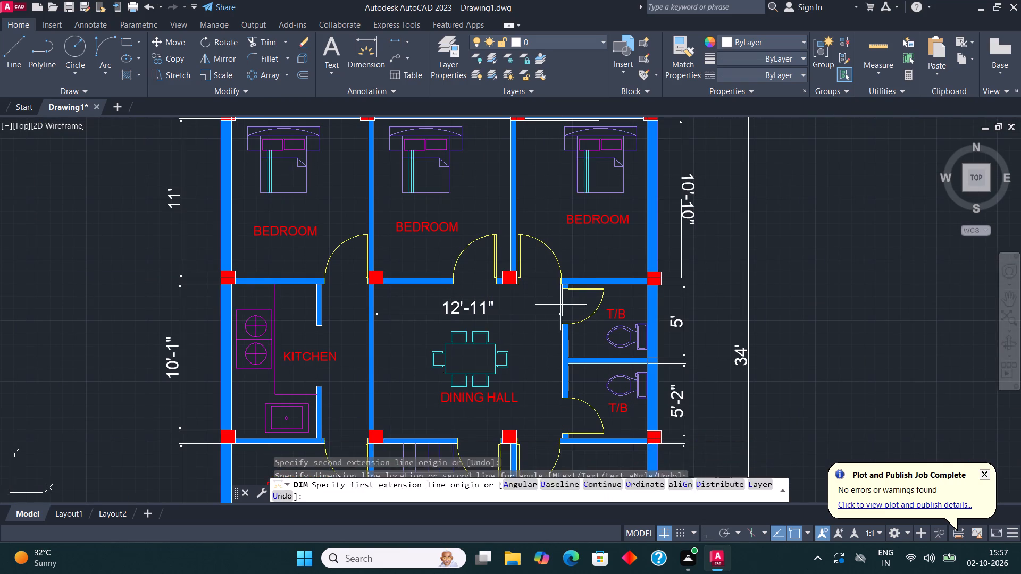
pyautogui.moveTo(610, 327); pyautogui.dragTo(575, 265, button='middle')
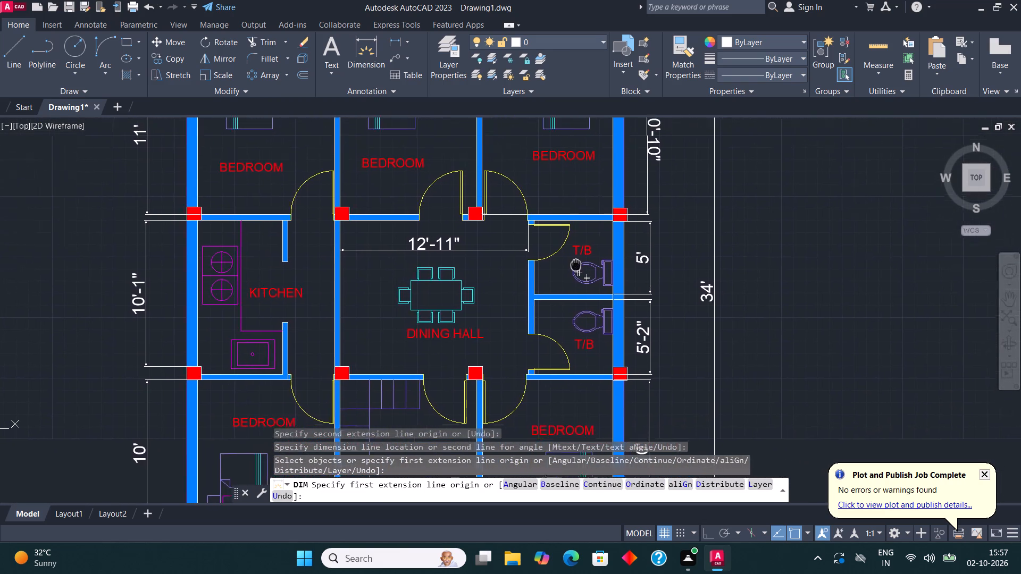
pyautogui.moveTo(575, 265); pyautogui.dragTo(521, 213, button='middle')
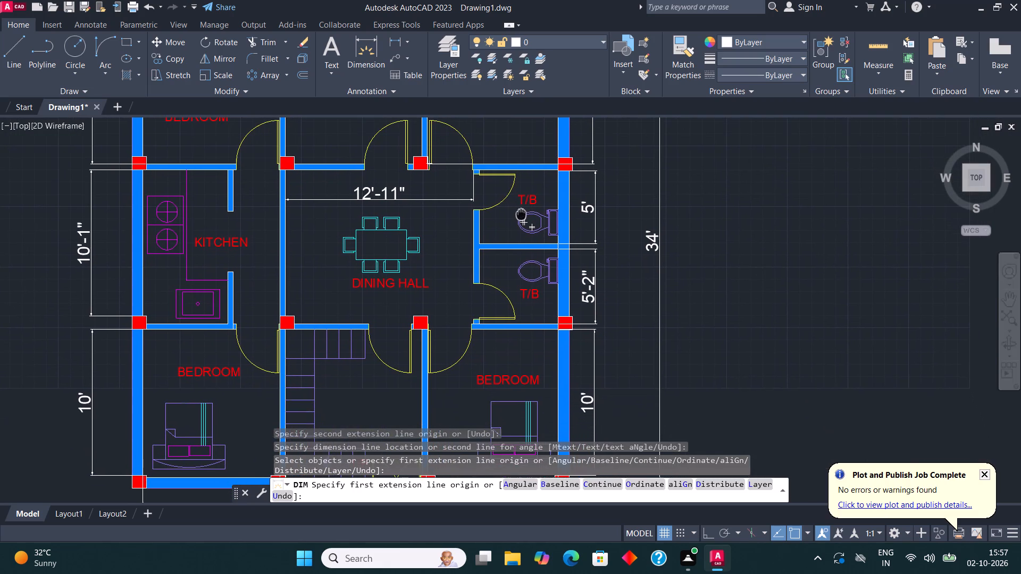
# Dimension the dining hall's length along its west wall, from the lower column to the upper column, placing the dimension inside the room.
pyautogui.moveTo(521, 213); pyautogui.dragTo(522, 214, button='middle')
pyautogui.moveTo(530, 221); pyautogui.dragTo(534, 283, button='middle')
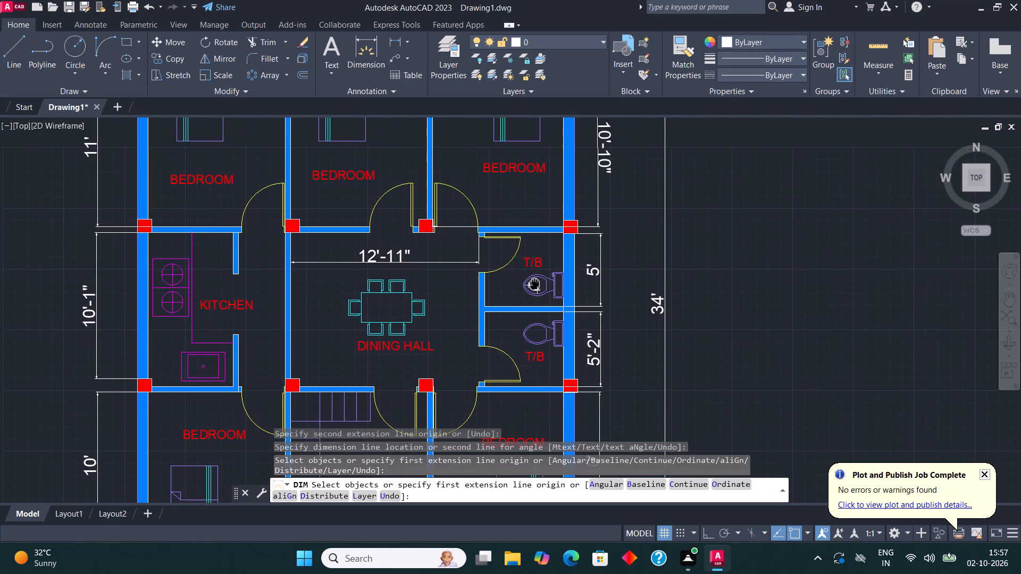
pyautogui.moveTo(534, 283); pyautogui.dragTo(534, 283, button='middle')
pyautogui.click(375, 53)
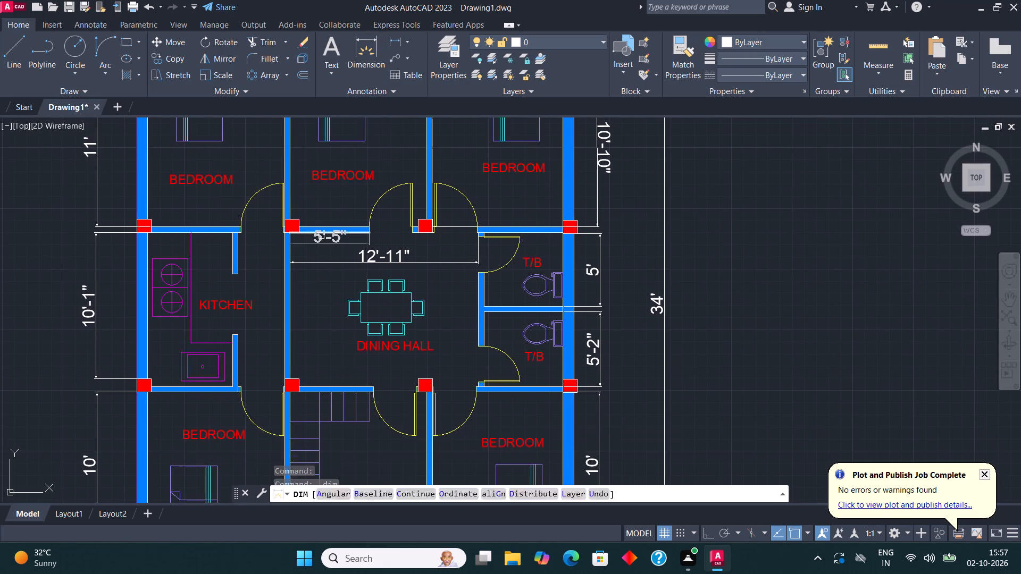
pyautogui.scroll(3, 302, 374)
pyautogui.click(245, 399)
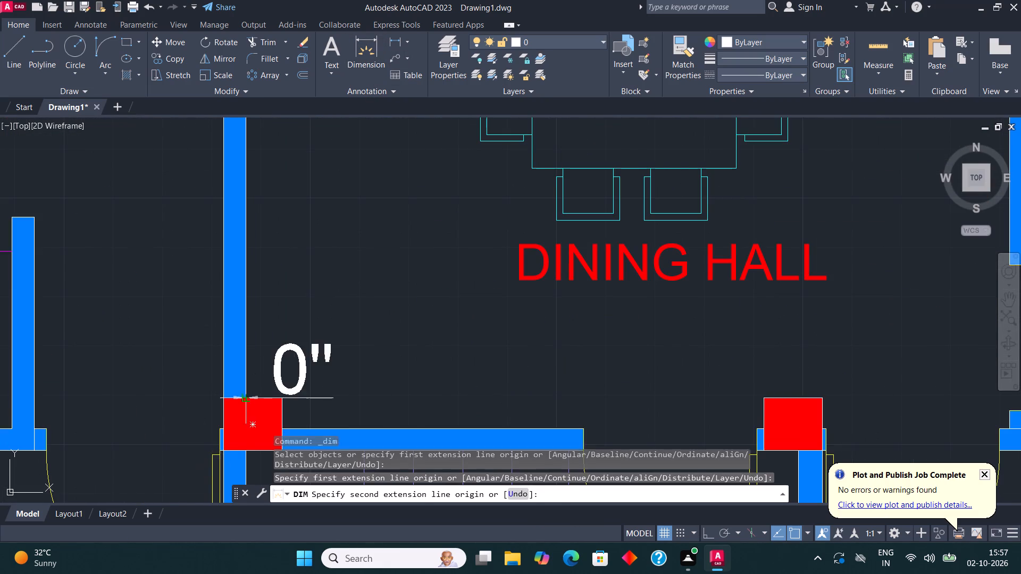
pyautogui.scroll(-2, 250, 403)
pyautogui.scroll(2, 229, 167)
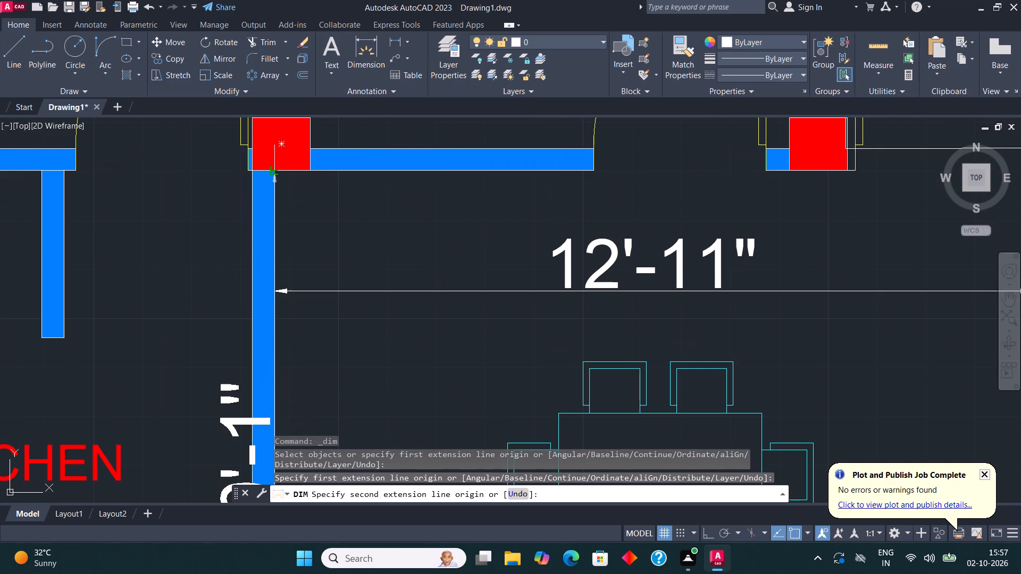
pyautogui.click(273, 171)
pyautogui.scroll(-2, 273, 171)
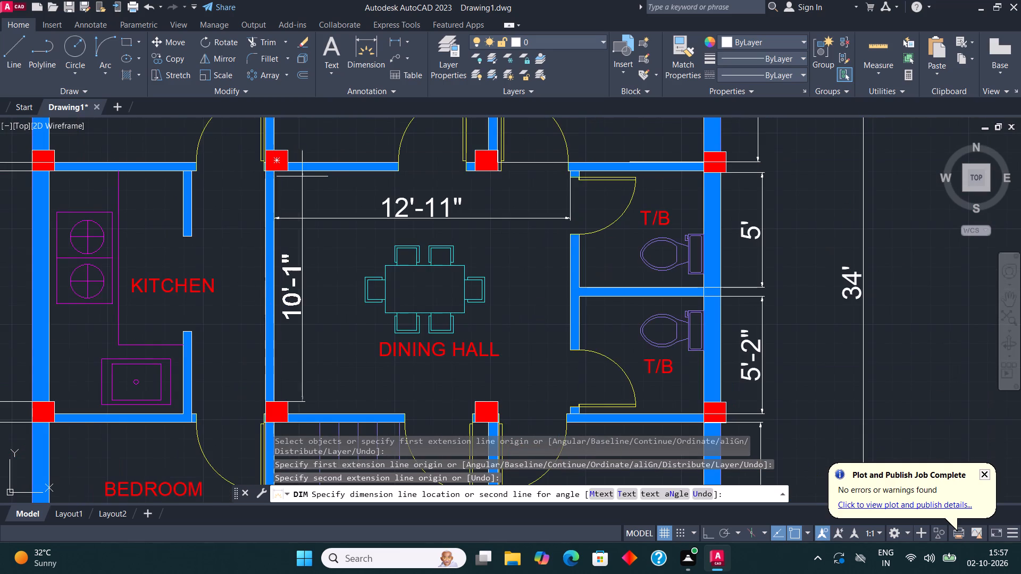
pyautogui.click(316, 180)
pyautogui.scroll(-2, 374, 147)
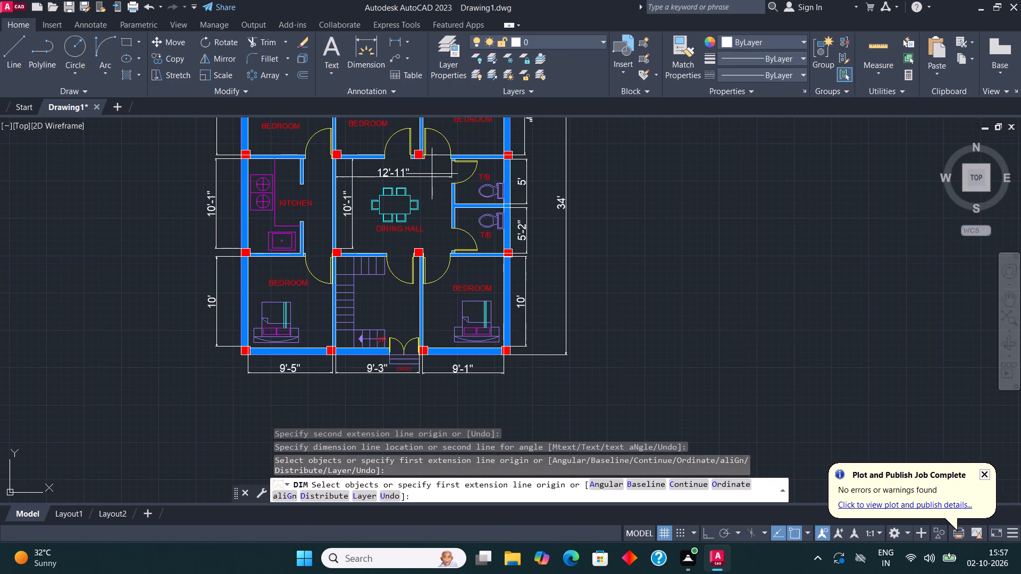
pyautogui.moveTo(442, 277); pyautogui.dragTo(439, 282, button='middle')
pyautogui.moveTo(510, 227); pyautogui.dragTo(492, 313, button='middle')
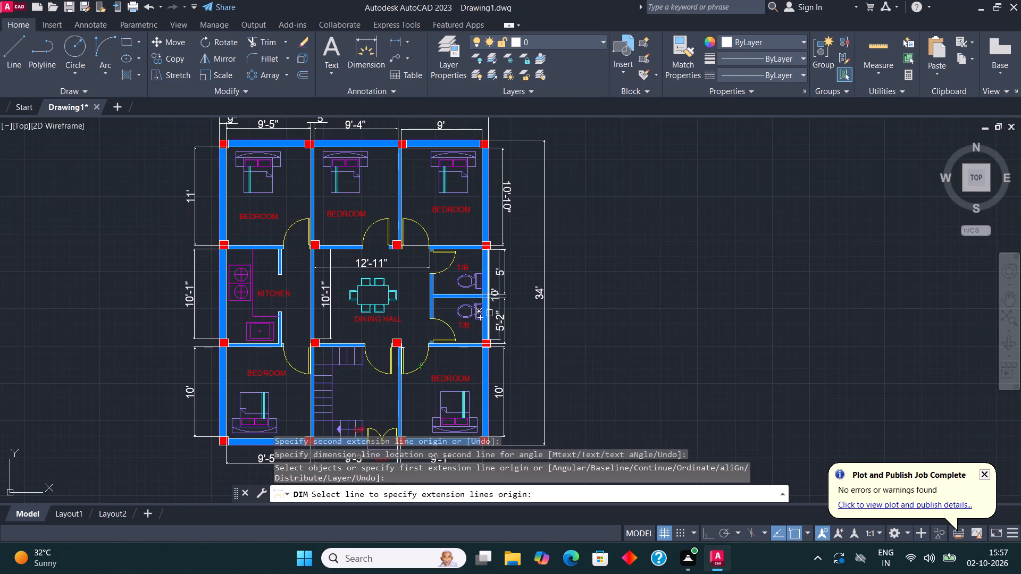
pyautogui.moveTo(315, 242); pyautogui.dragTo(361, 270, button='middle')
pyautogui.moveTo(341, 291); pyautogui.dragTo(392, 319, button='middle')
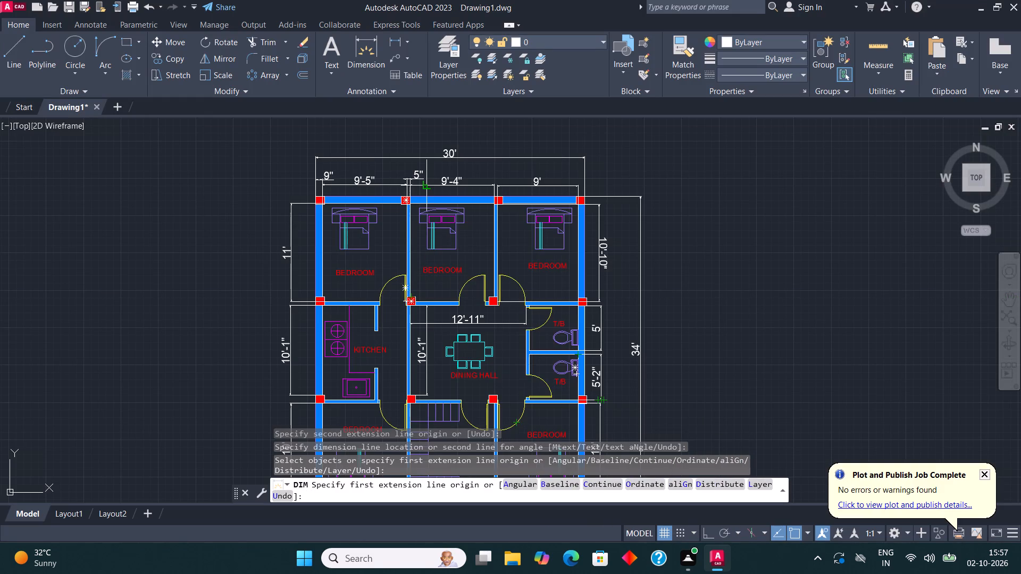
pyautogui.press('Escape')
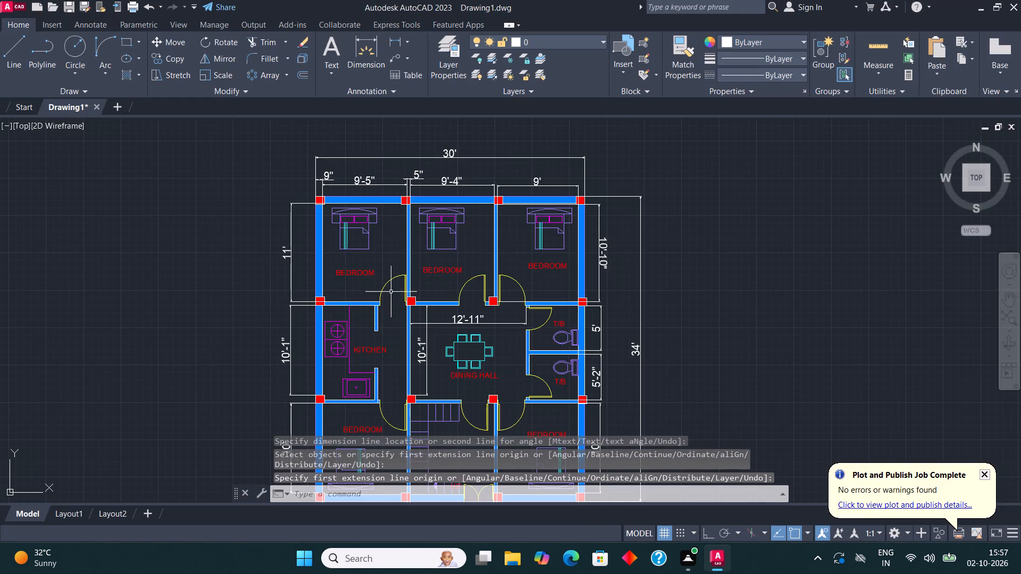
# Create a new layer named WINDOW and set its colour to index 211.
pyautogui.moveTo(498, 238); pyautogui.dragTo(515, 293, button='middle')
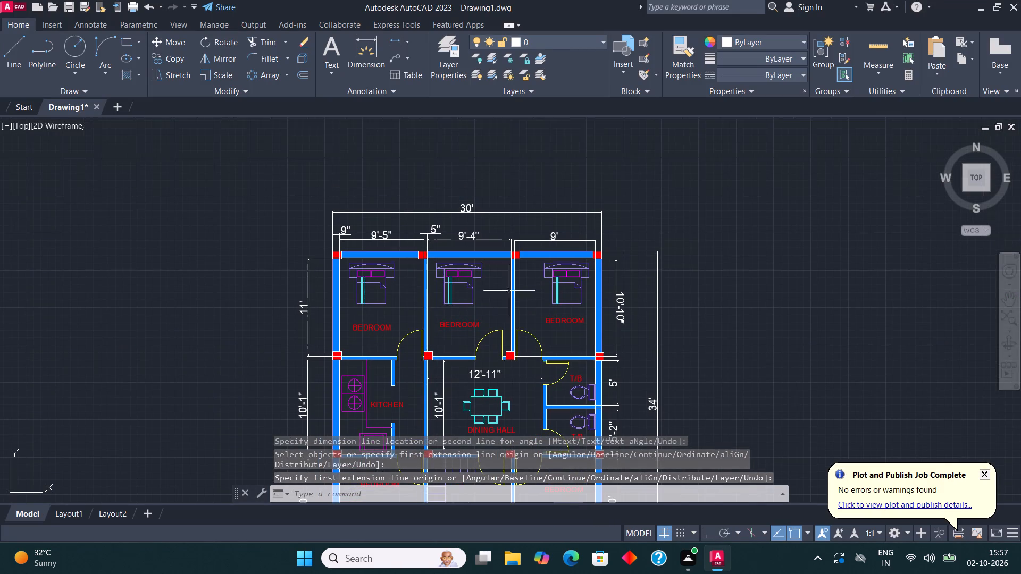
pyautogui.scroll(3, 367, 246)
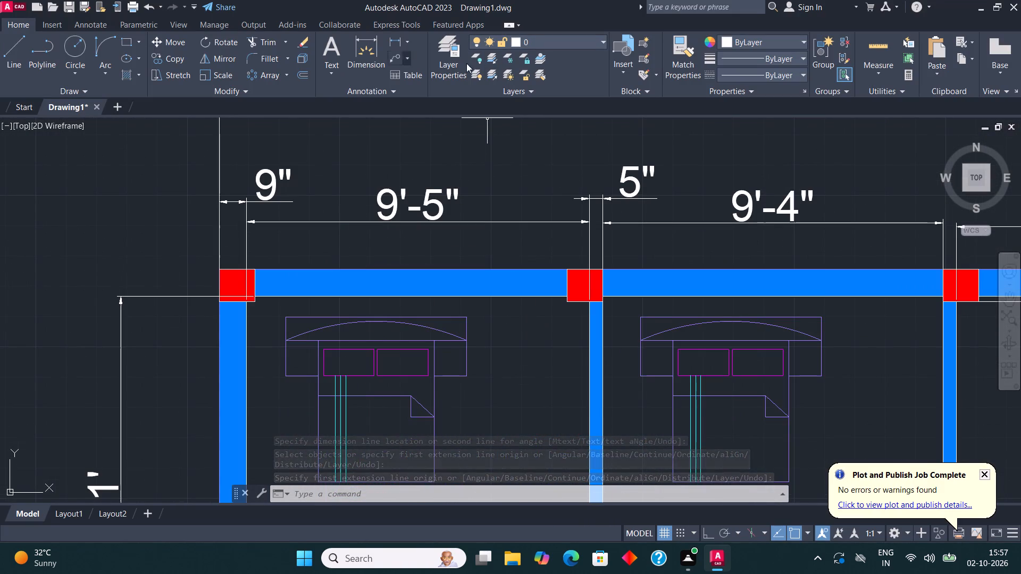
pyautogui.click(531, 43)
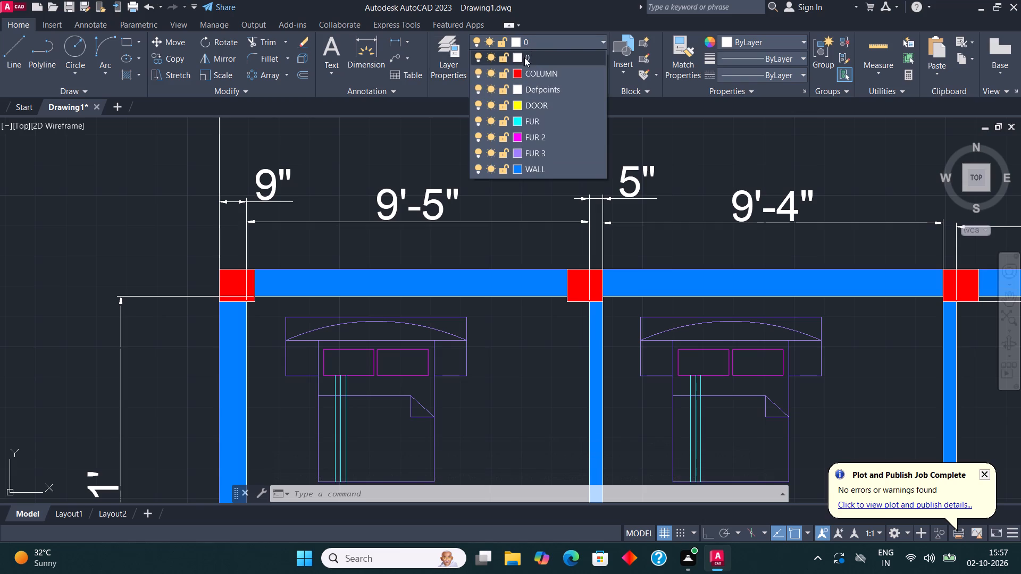
pyautogui.press('Escape')
pyautogui.click(445, 39)
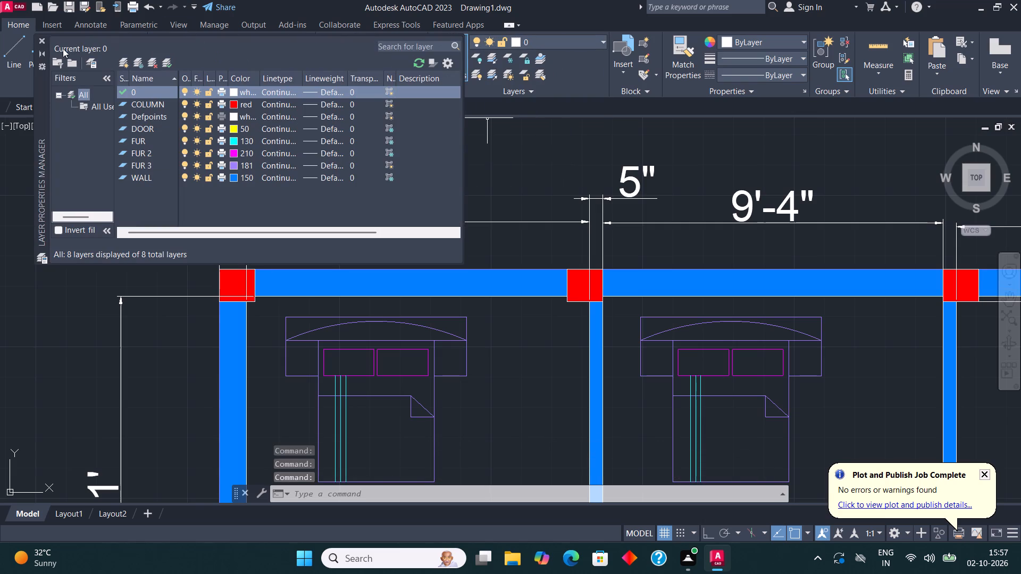
pyautogui.click(120, 66)
pyautogui.write('WI')
pyautogui.write('NDO')
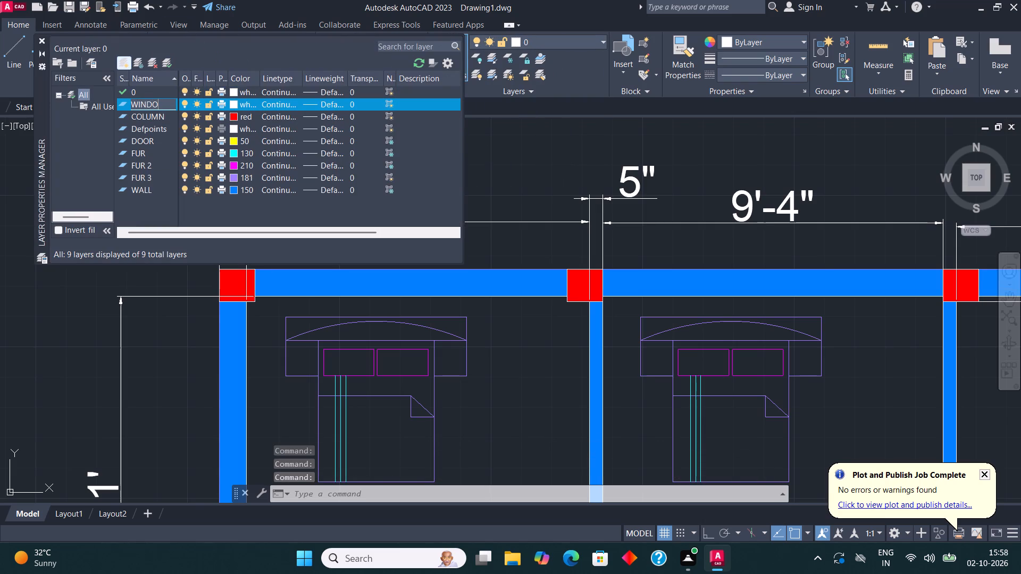
pyautogui.press('w')
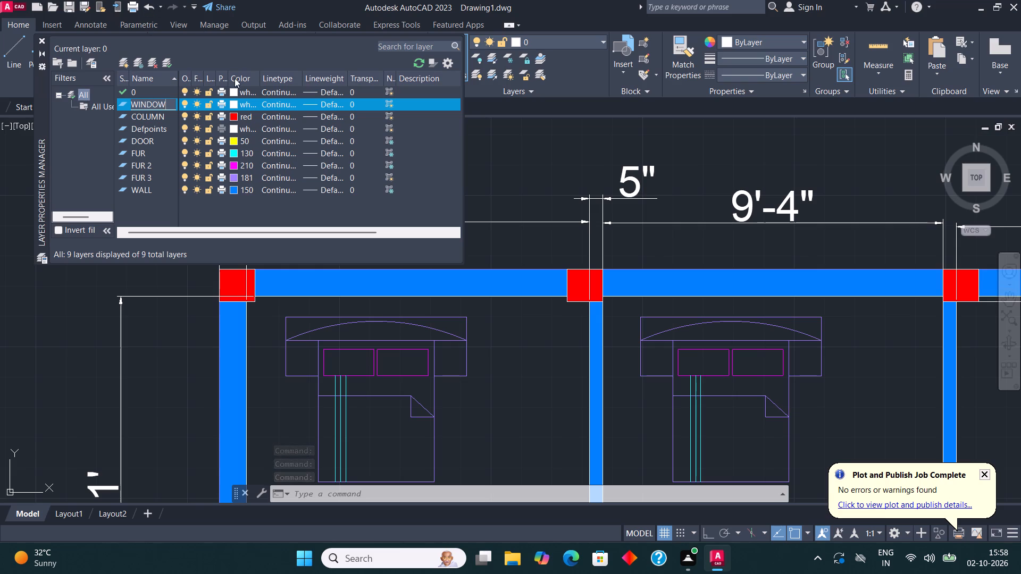
pyautogui.click(231, 102)
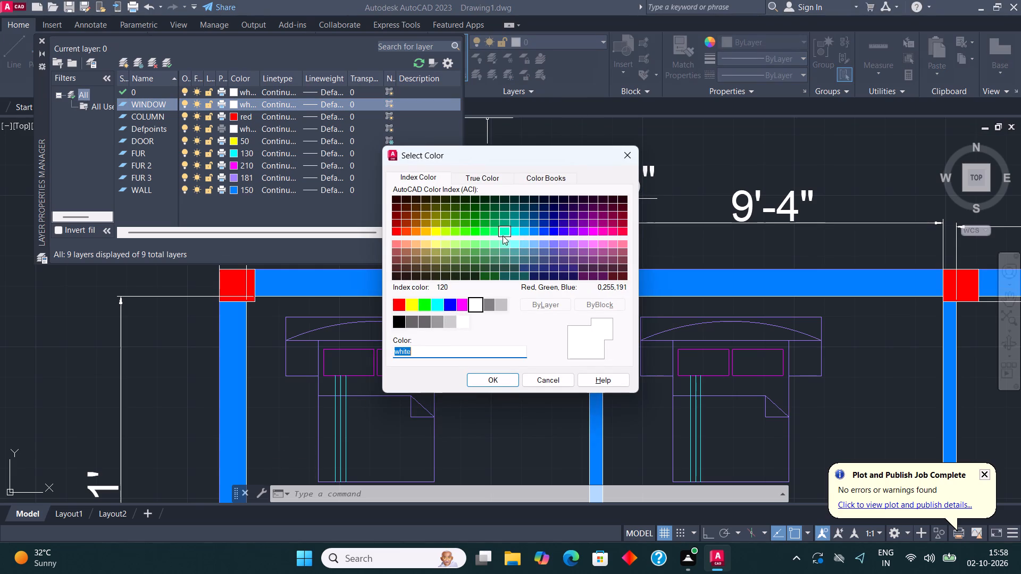
pyautogui.click(583, 233)
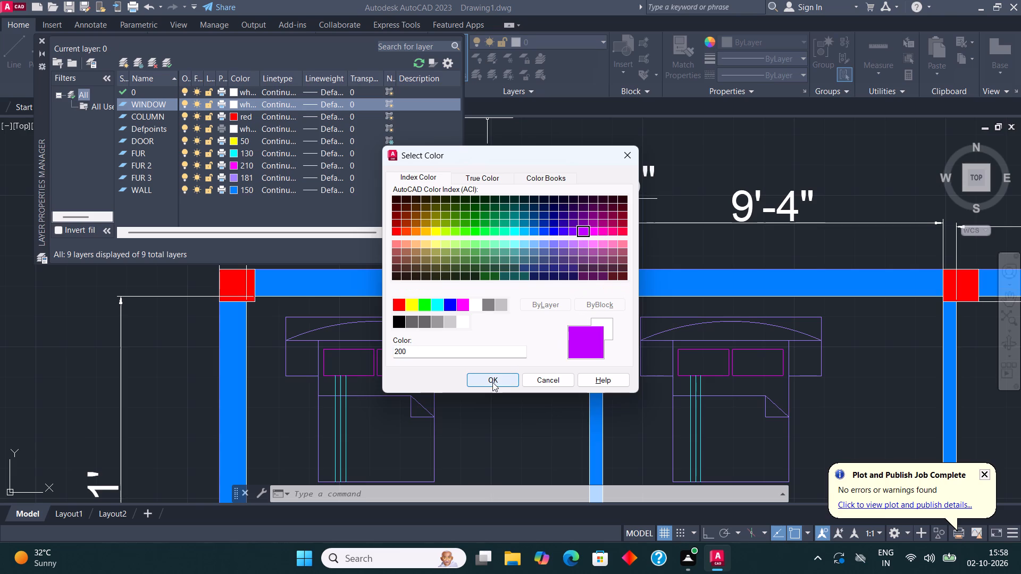
pyautogui.click(591, 246)
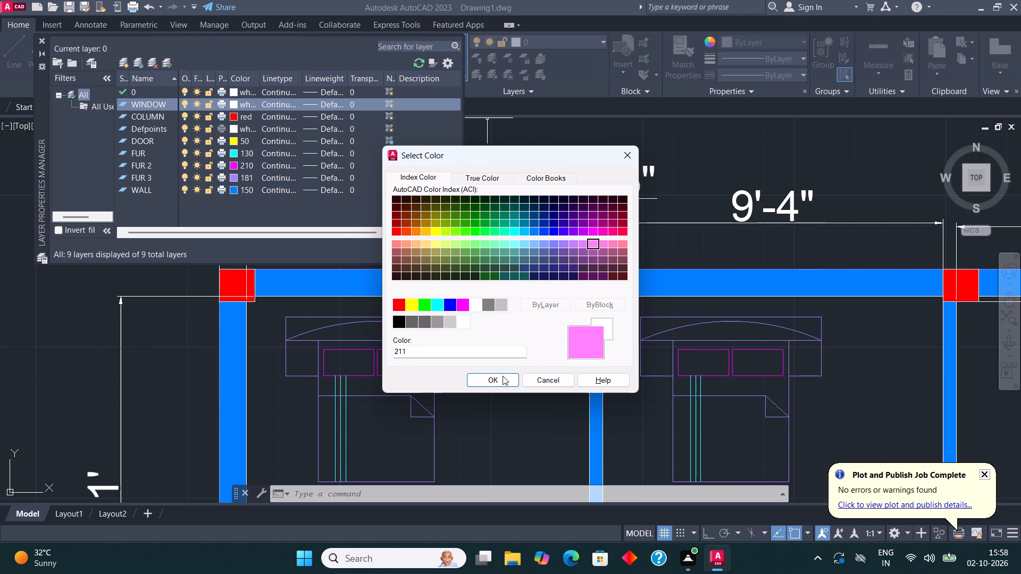
pyautogui.click(499, 381)
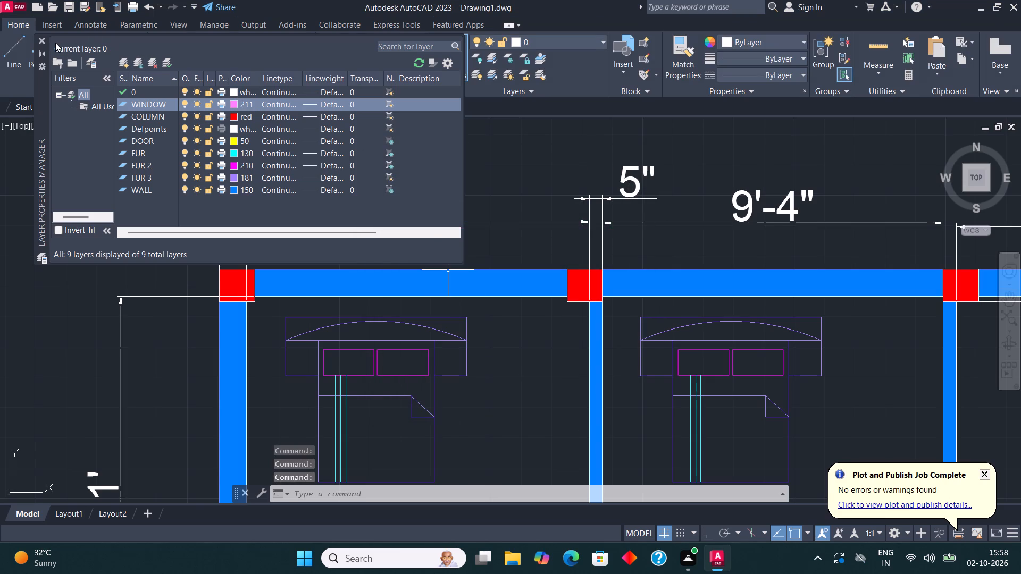
pyautogui.click(42, 39)
# On the WINDOW layer, draw a window in the upper-left bedroom's top wall: a rectangle spanning the wall thickness with a lengthwise centre line.
pyautogui.click(572, 37)
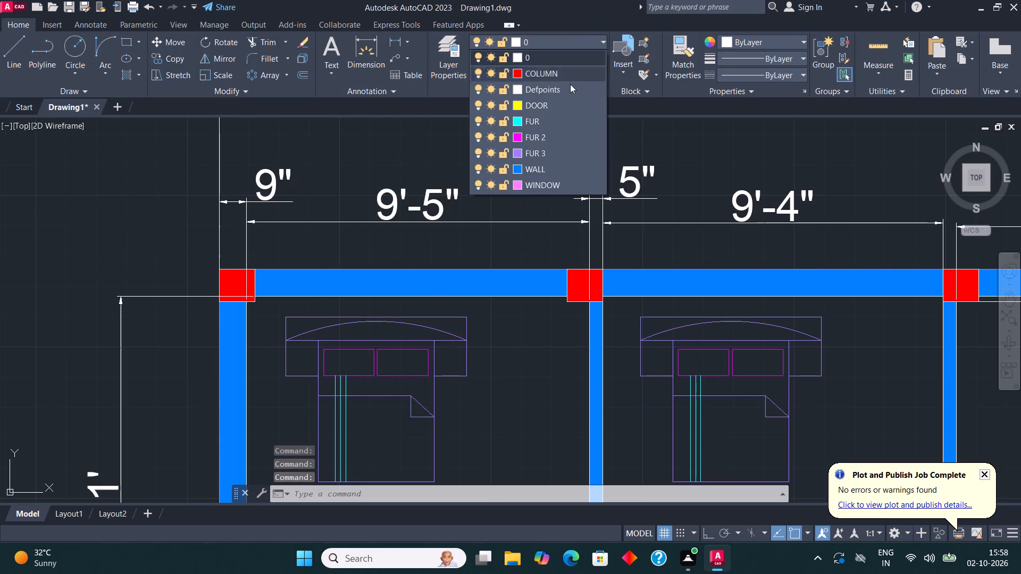
pyautogui.click(555, 185)
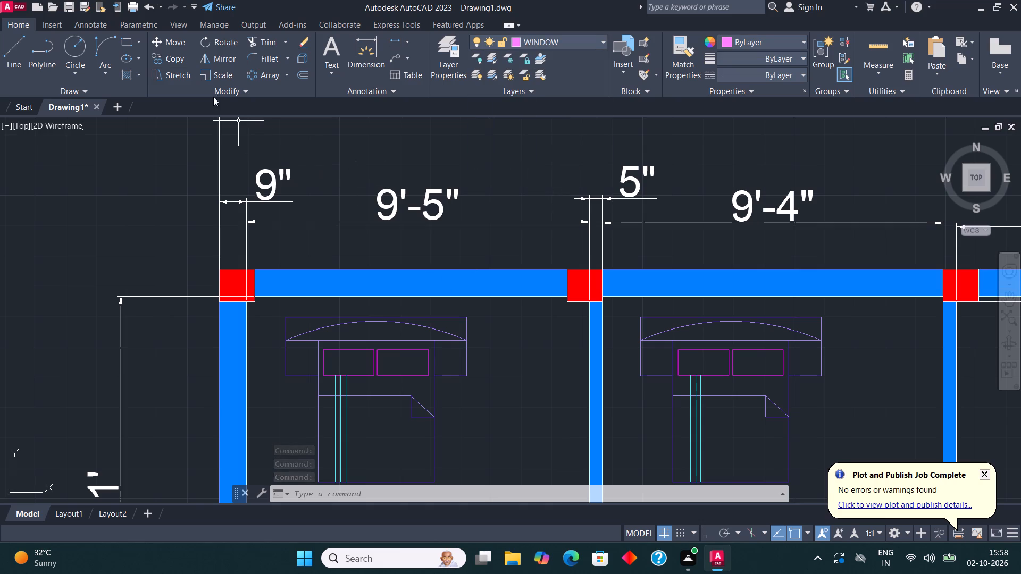
pyautogui.click(129, 40)
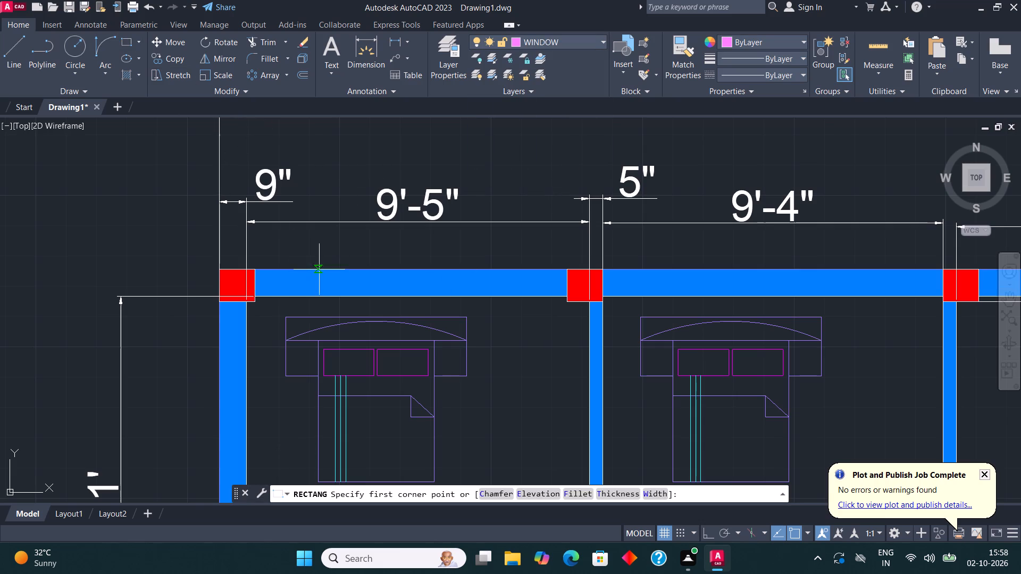
pyautogui.click(320, 268)
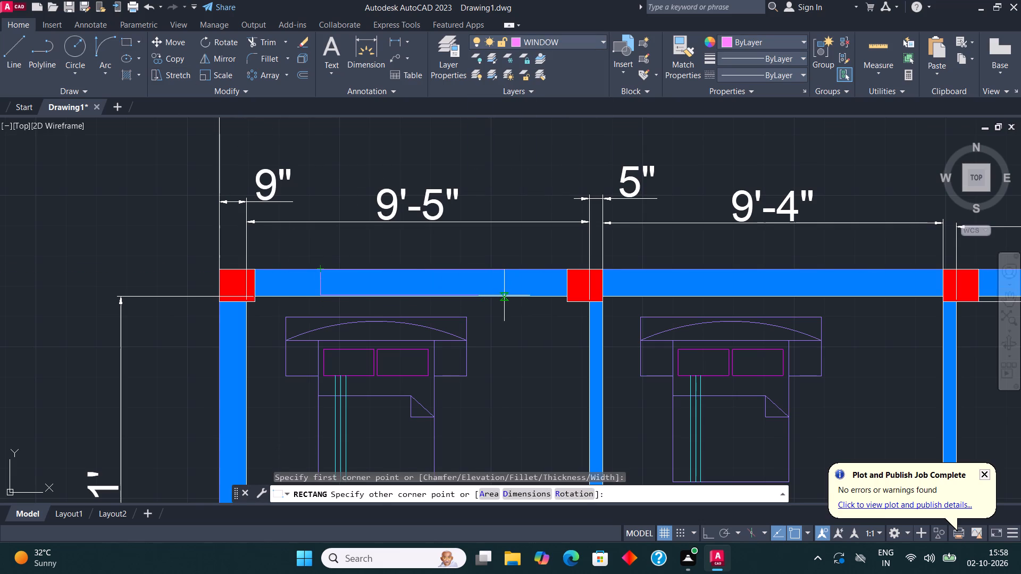
pyautogui.click(504, 296)
pyautogui.click(12, 45)
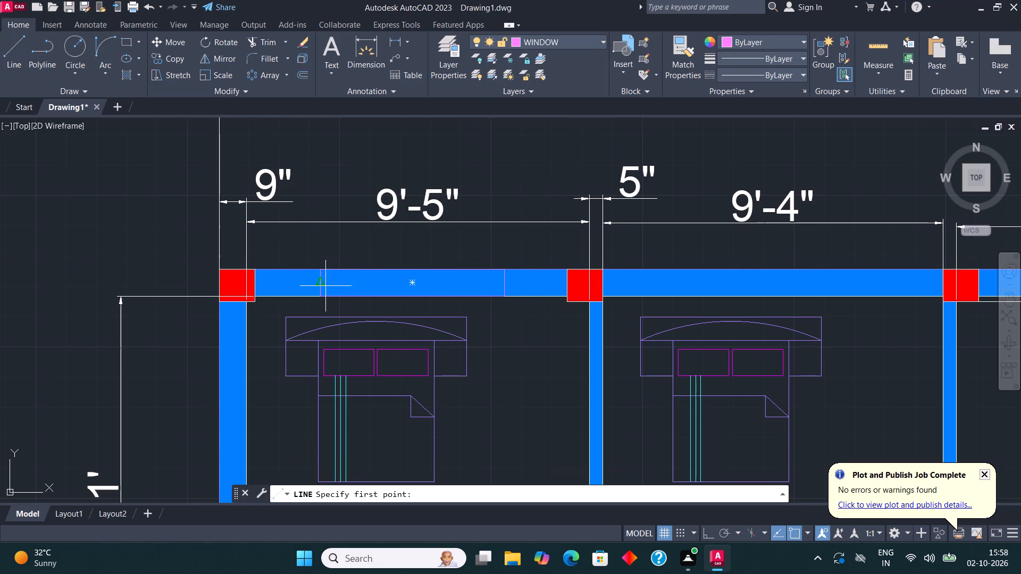
pyautogui.click(324, 280)
pyautogui.click(500, 283)
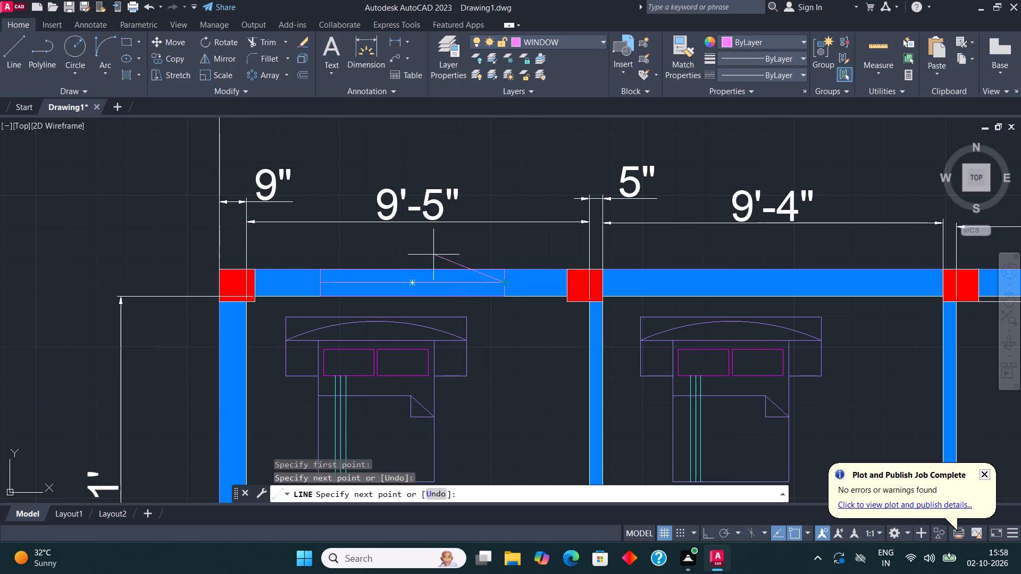
pyautogui.press('Escape')
# Copy the window into the upper-middle bedroom's top wall and the bottom walls of the lower-left and lower-right bedrooms.
pyautogui.click(311, 305)
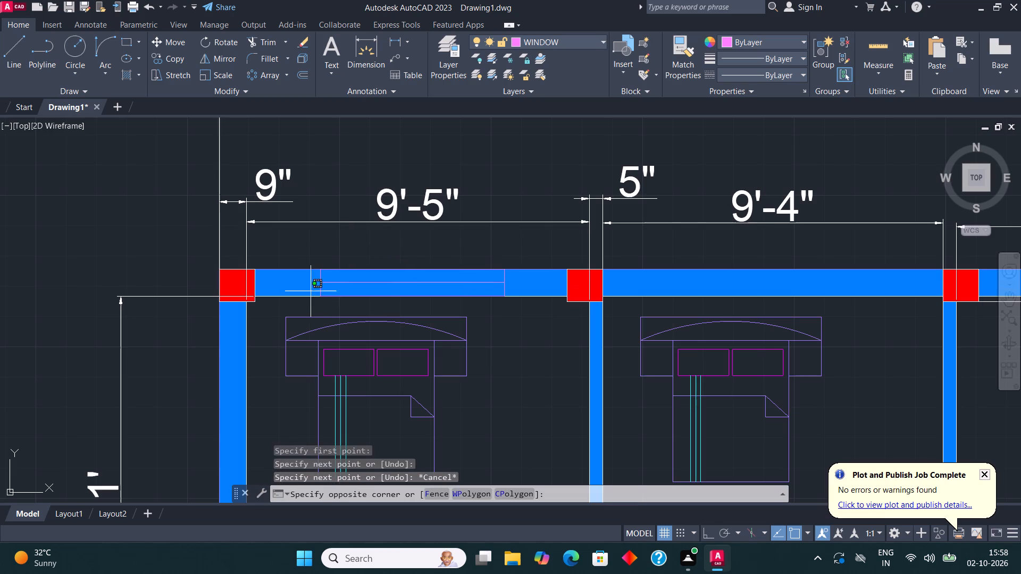
pyautogui.click(506, 264)
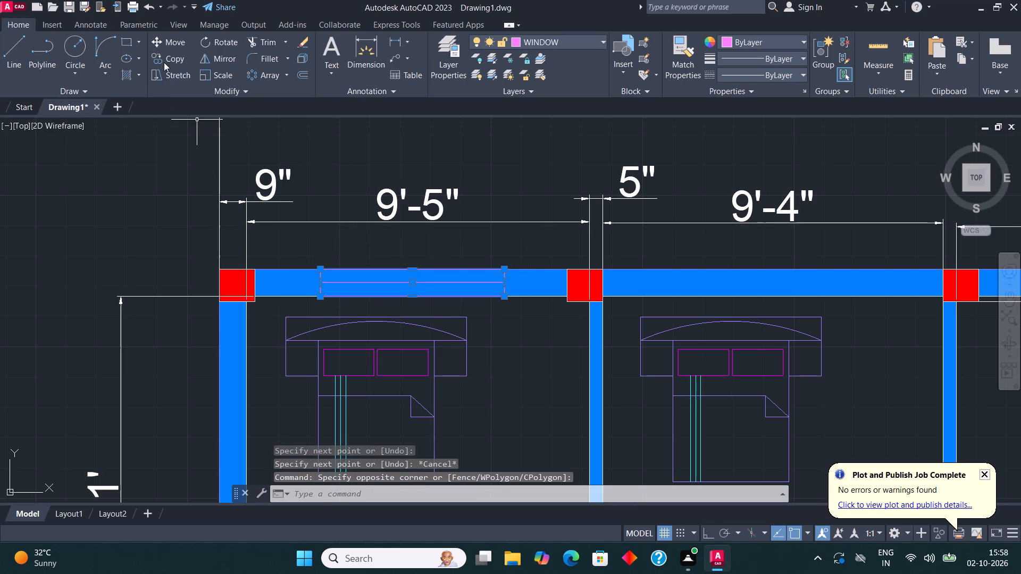
pyautogui.click(177, 61)
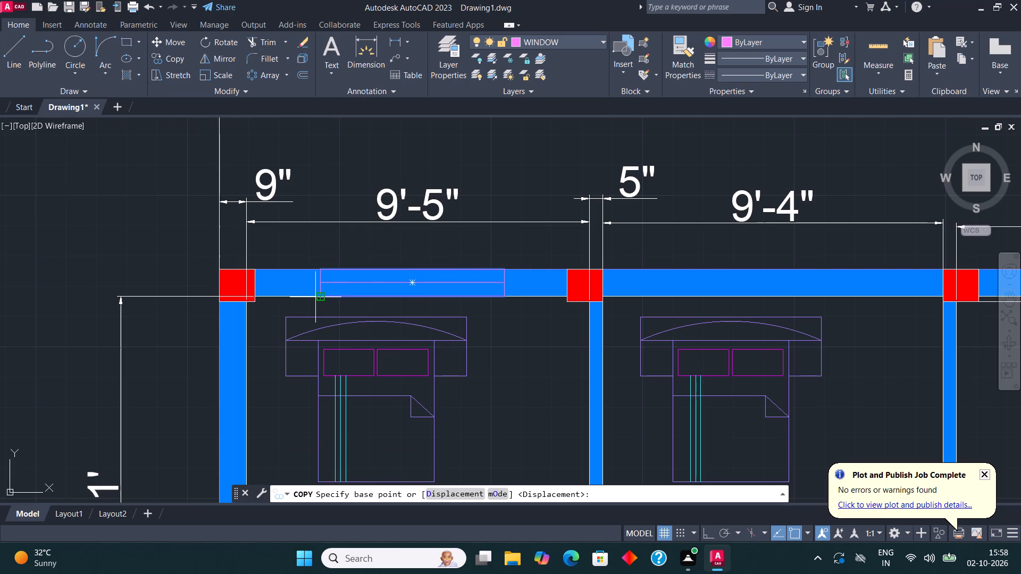
pyautogui.click(322, 298)
pyautogui.scroll(1, 718, 294)
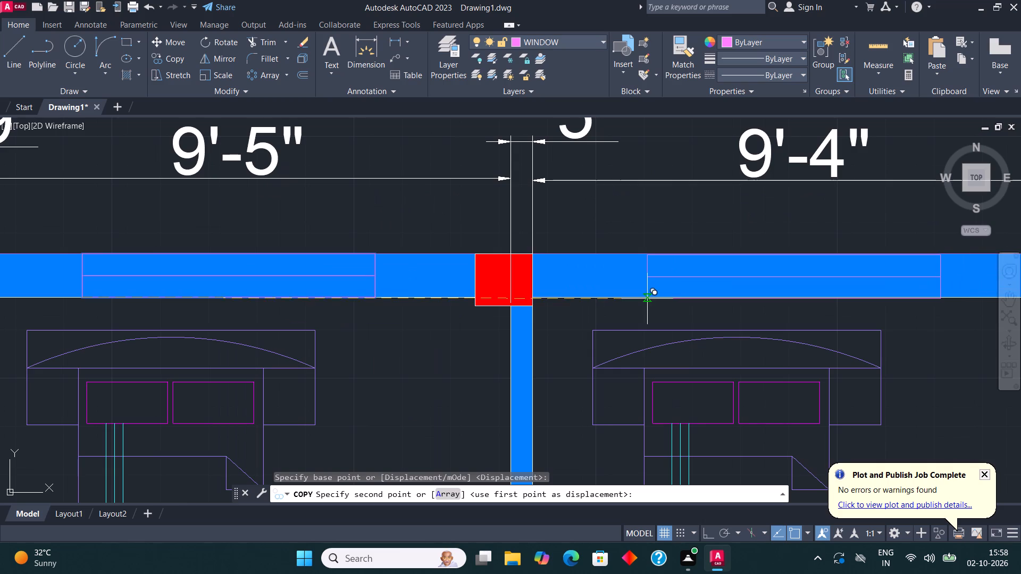
pyautogui.click(646, 295)
pyautogui.scroll(-6, 566, 273)
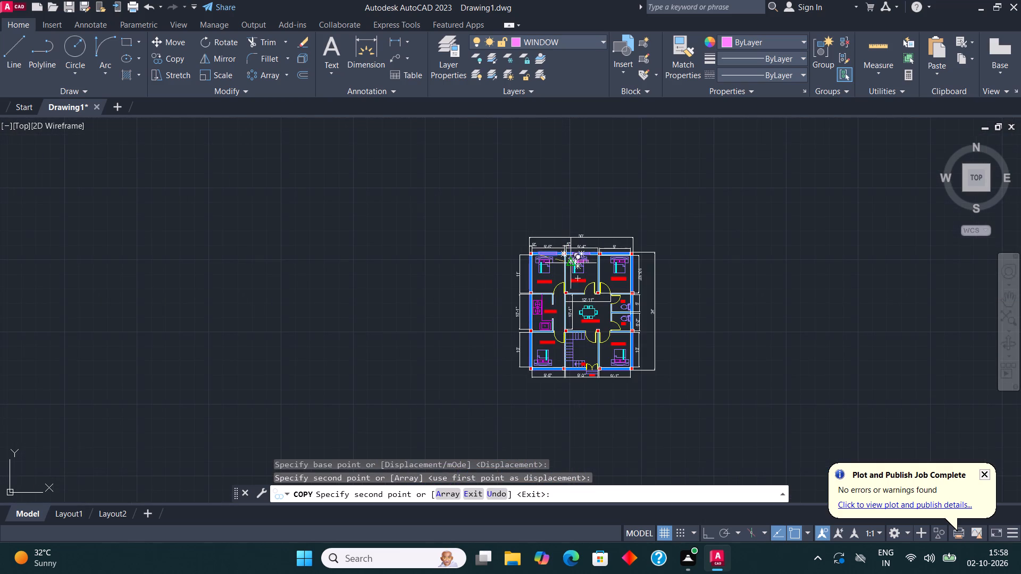
pyautogui.scroll(4, 555, 365)
pyautogui.scroll(3, 491, 394)
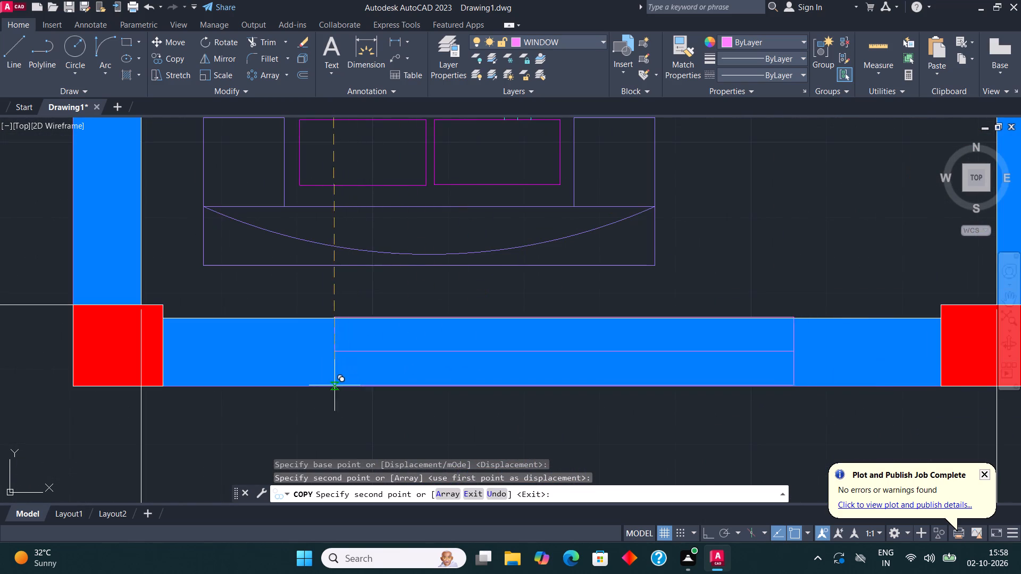
pyautogui.click(314, 385)
pyautogui.scroll(-4, 287, 360)
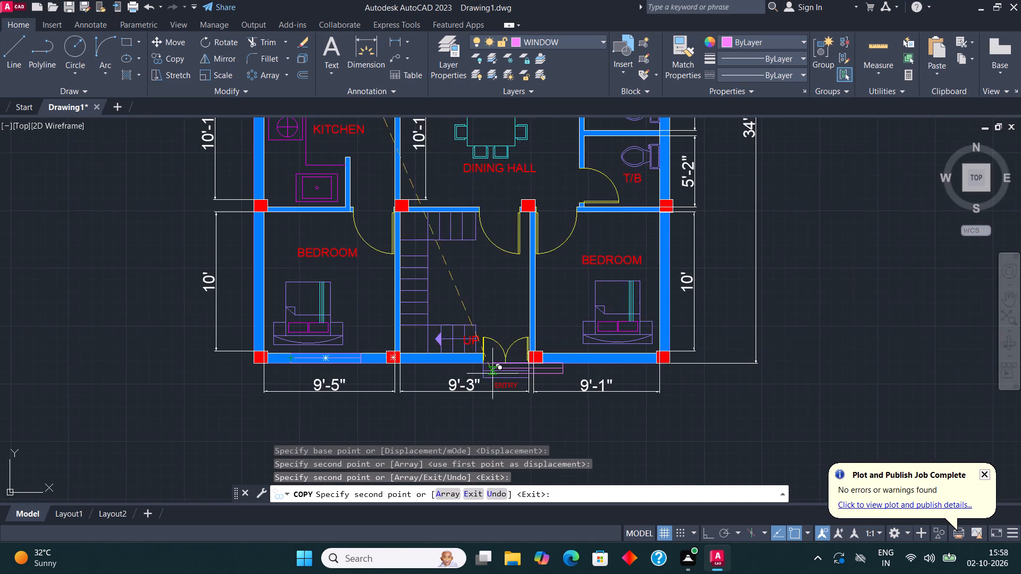
pyautogui.scroll(2, 597, 357)
pyautogui.click(524, 375)
pyautogui.scroll(-2, 522, 326)
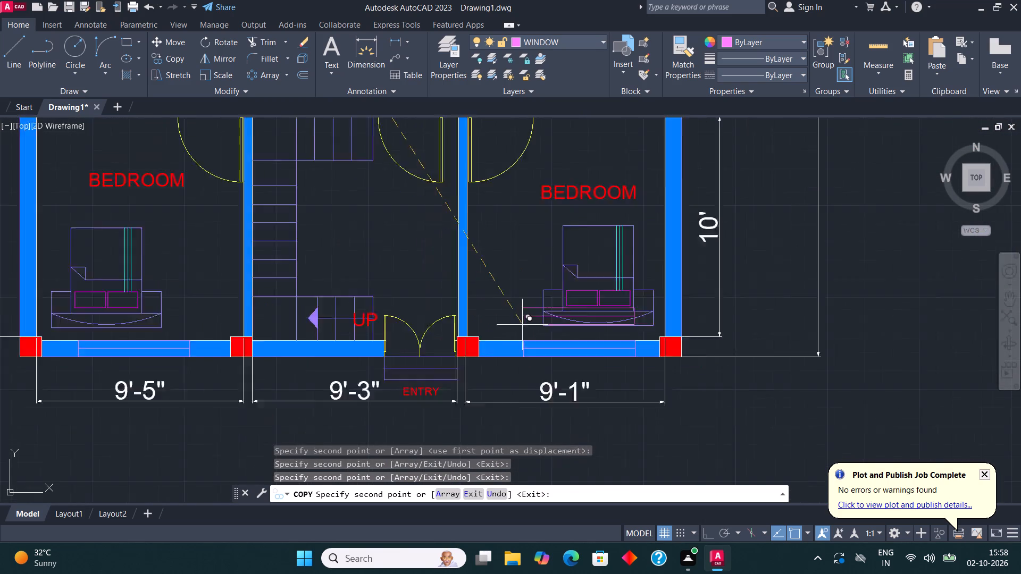
pyautogui.press('Escape')
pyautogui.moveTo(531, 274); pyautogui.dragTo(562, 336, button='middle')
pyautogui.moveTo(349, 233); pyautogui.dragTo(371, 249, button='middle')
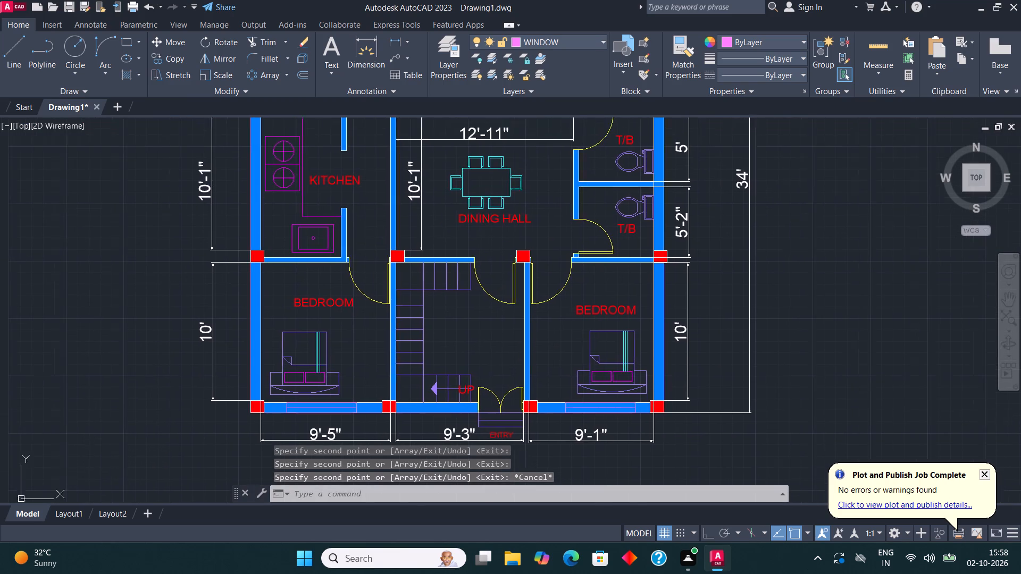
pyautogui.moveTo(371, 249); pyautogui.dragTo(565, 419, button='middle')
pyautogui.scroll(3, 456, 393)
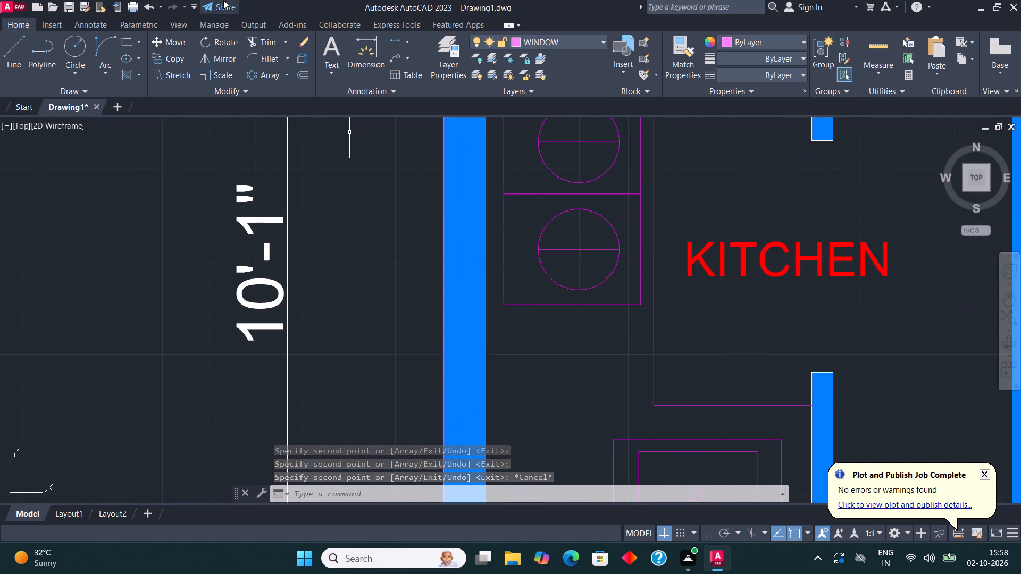
# Draw a window in the kitchen's outer west wall beside the stove: a rectangle spanning the wall thickness with a lengthwise centre line.
pyautogui.click(125, 46)
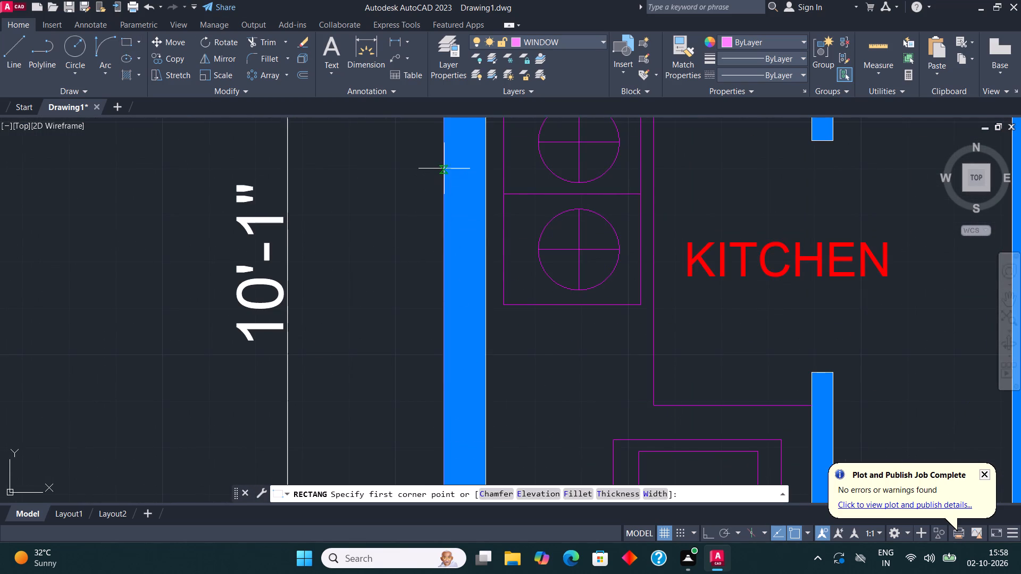
pyautogui.click(445, 167)
pyautogui.scroll(-1, 447, 175)
pyautogui.click(472, 308)
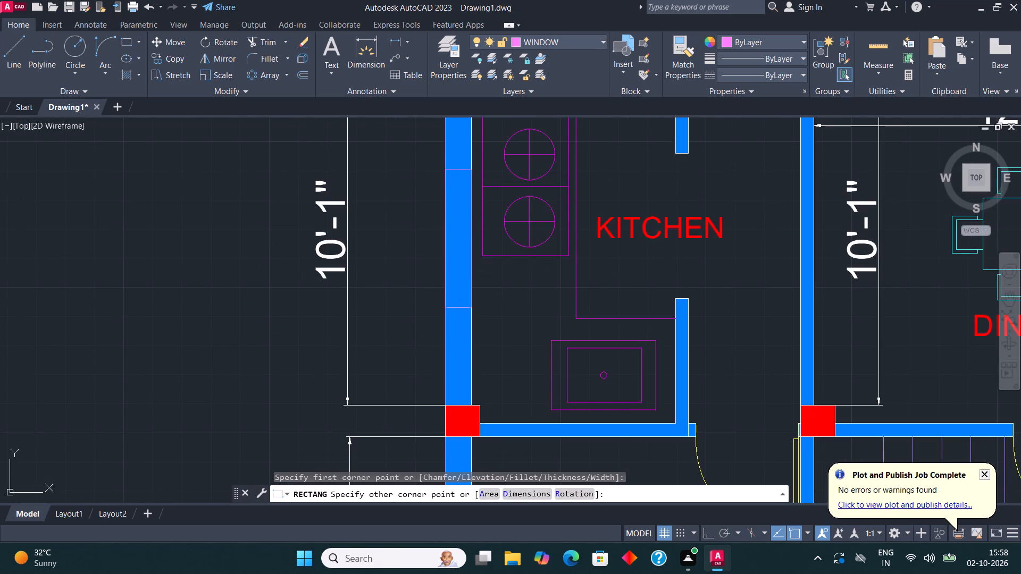
pyautogui.click(9, 44)
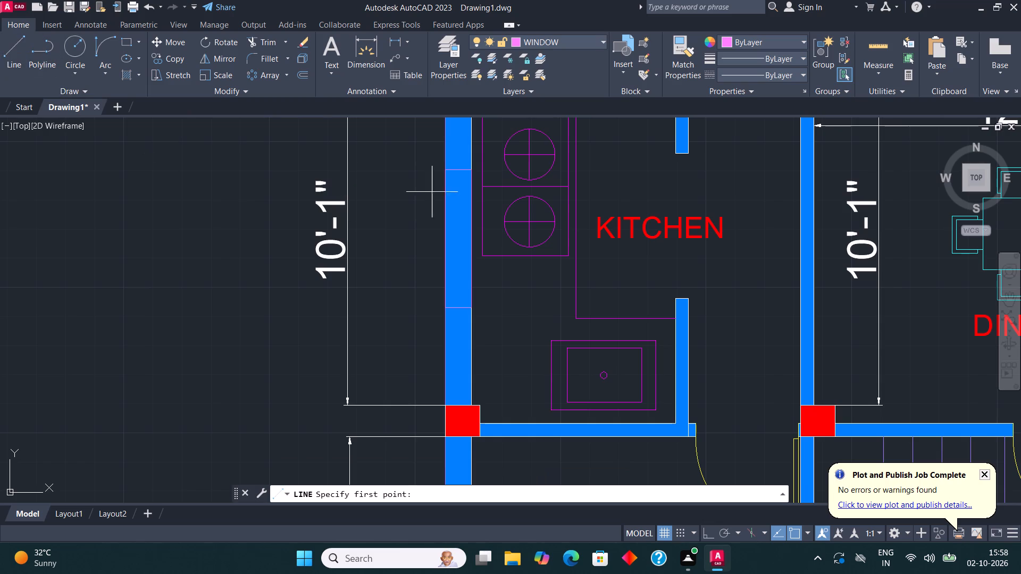
pyautogui.click(460, 173)
pyautogui.click(457, 305)
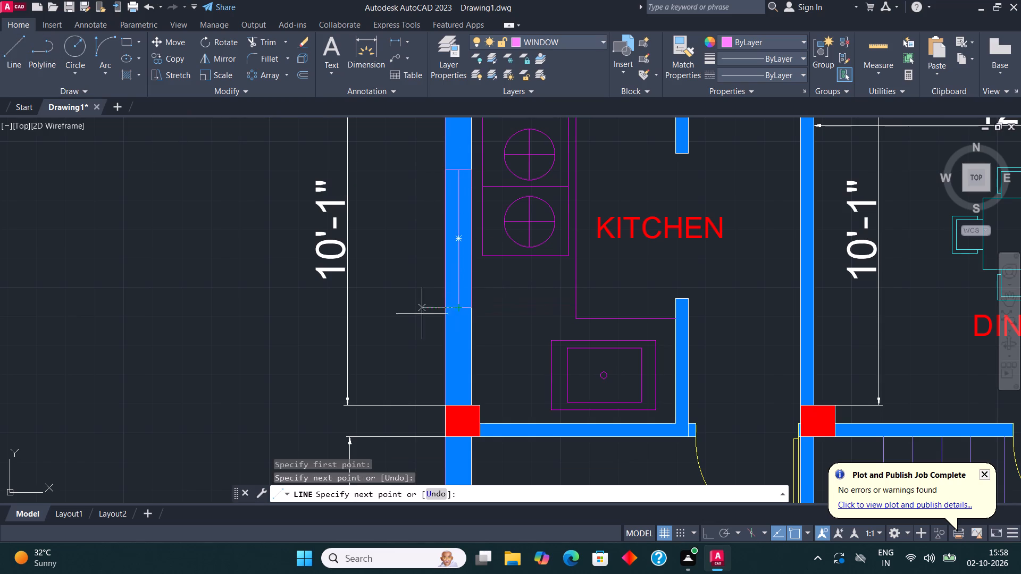
pyautogui.scroll(-2, 384, 334)
pyautogui.press('Escape')
# Draw a window in the upper T/B's outer east wall behind the toilet: a wall-thickness rectangle with a lengthwise centre line.
pyautogui.moveTo(598, 220); pyautogui.dragTo(353, 222, button='middle')
pyautogui.scroll(2, 568, 277)
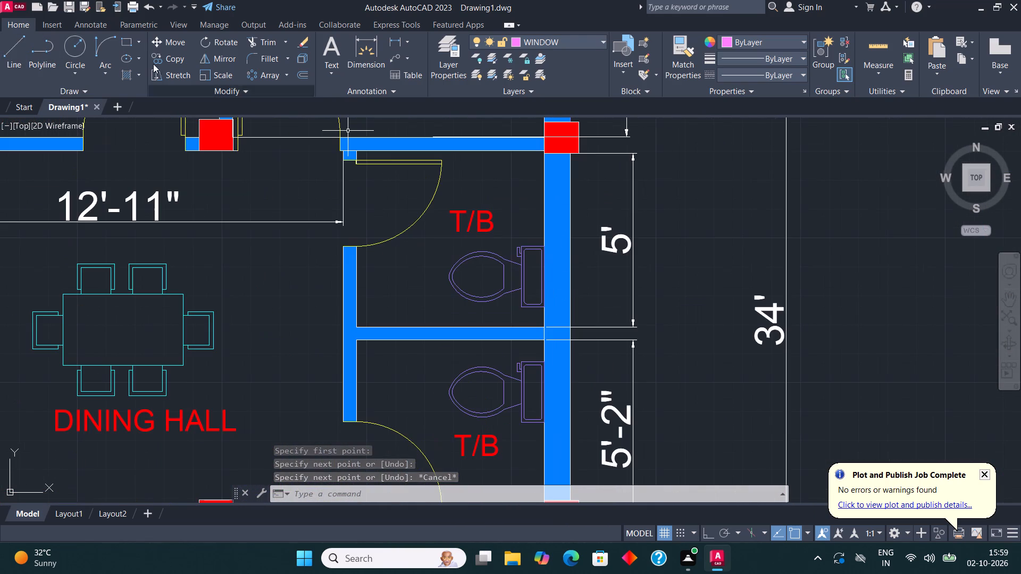
pyautogui.click(124, 43)
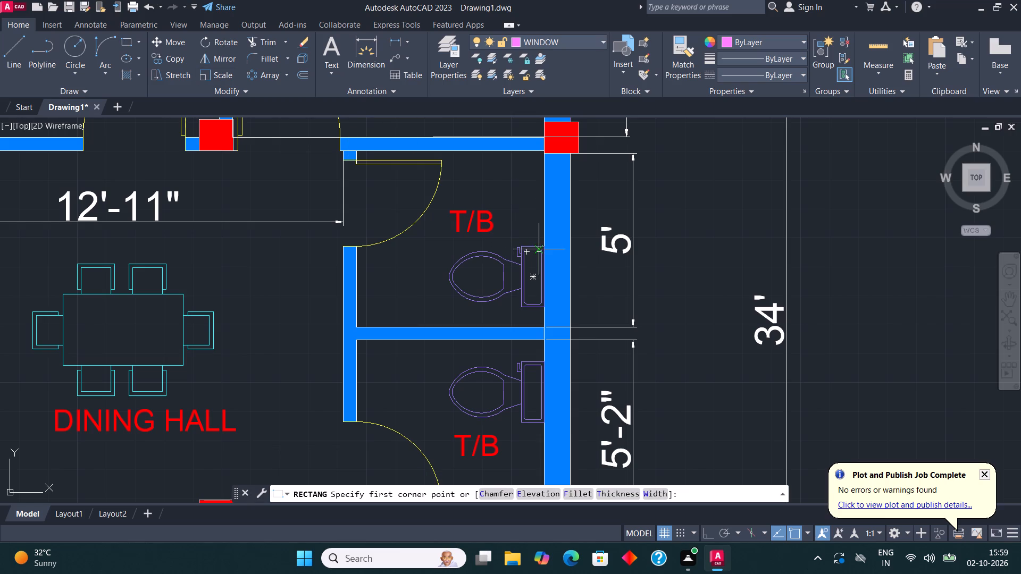
pyautogui.click(543, 235)
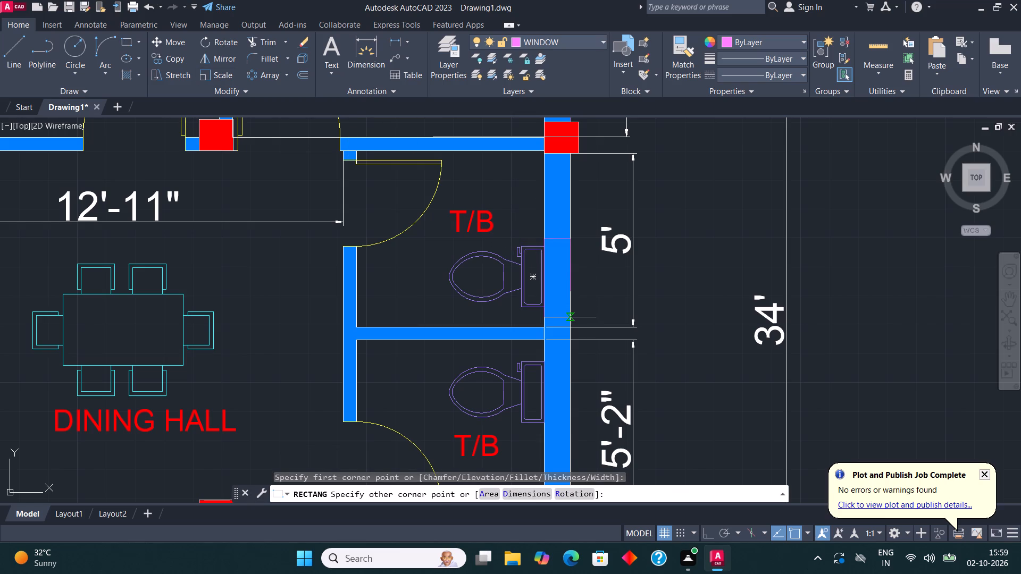
pyautogui.click(570, 317)
pyautogui.click(22, 47)
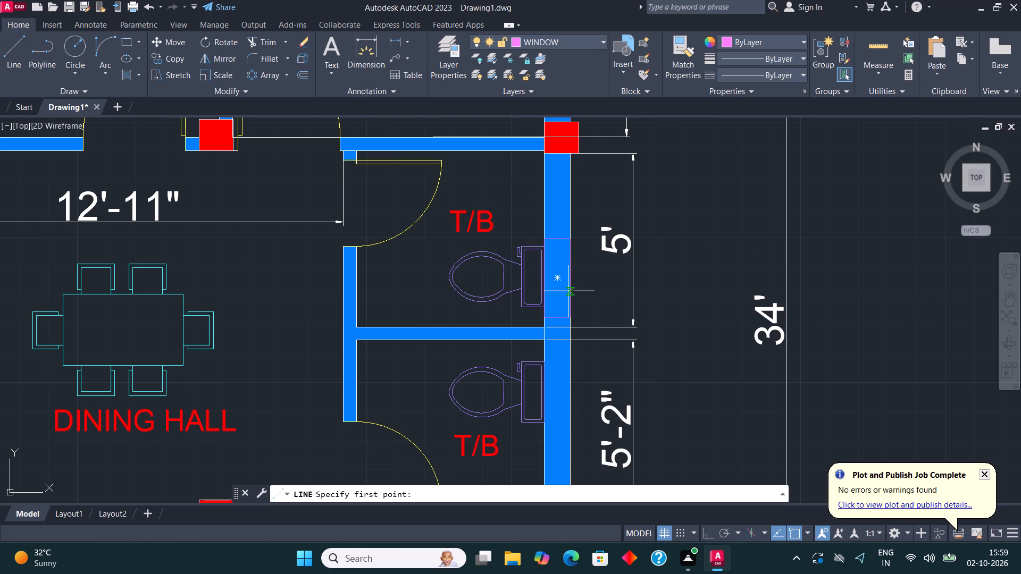
pyautogui.click(557, 316)
pyautogui.click(560, 243)
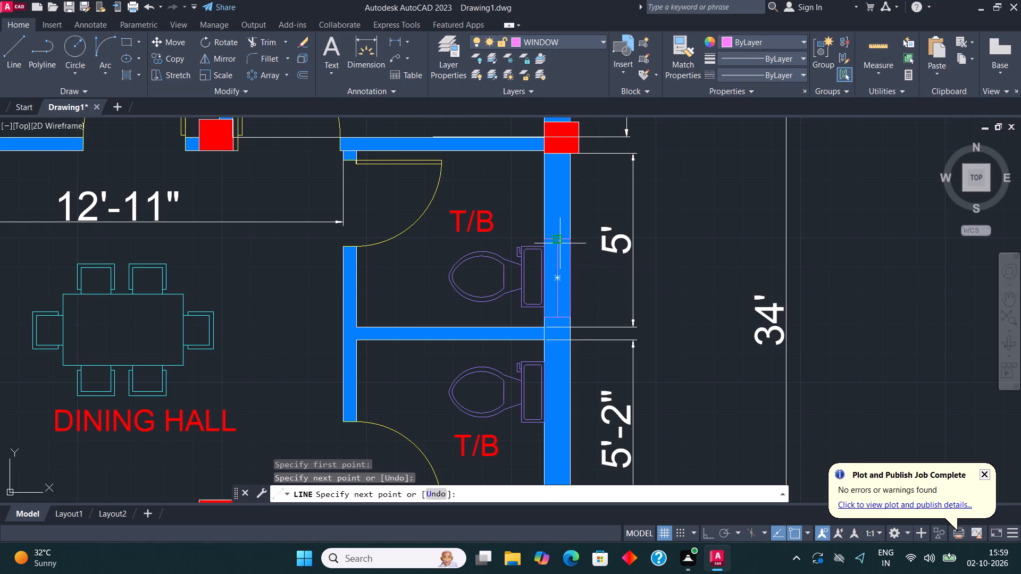
pyautogui.press('Escape')
# Copy the upper T/B window down the same east wall into the lower T/B, behind its toilet.
pyautogui.click(537, 321)
pyautogui.click(582, 227)
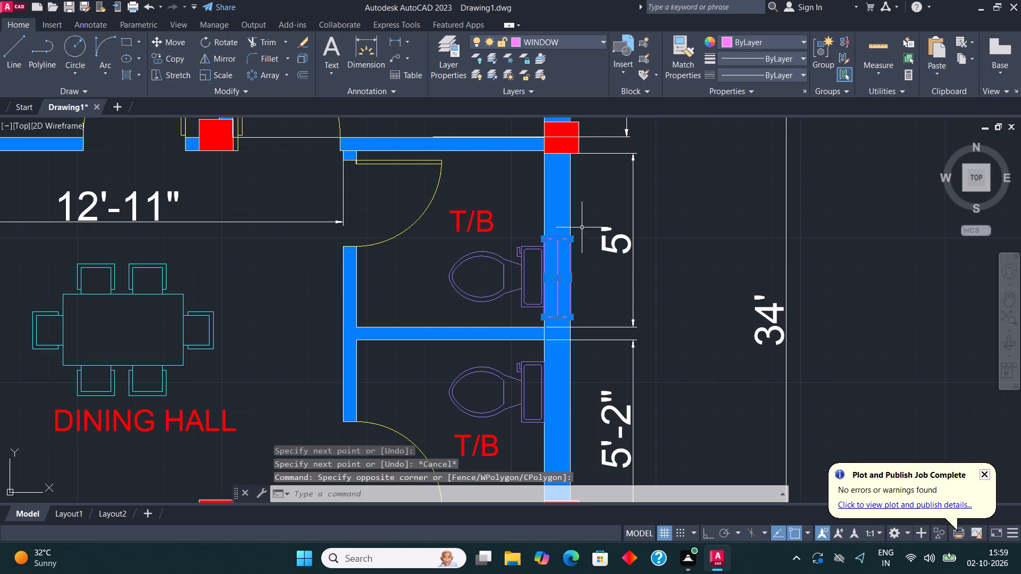
pyautogui.click(172, 61)
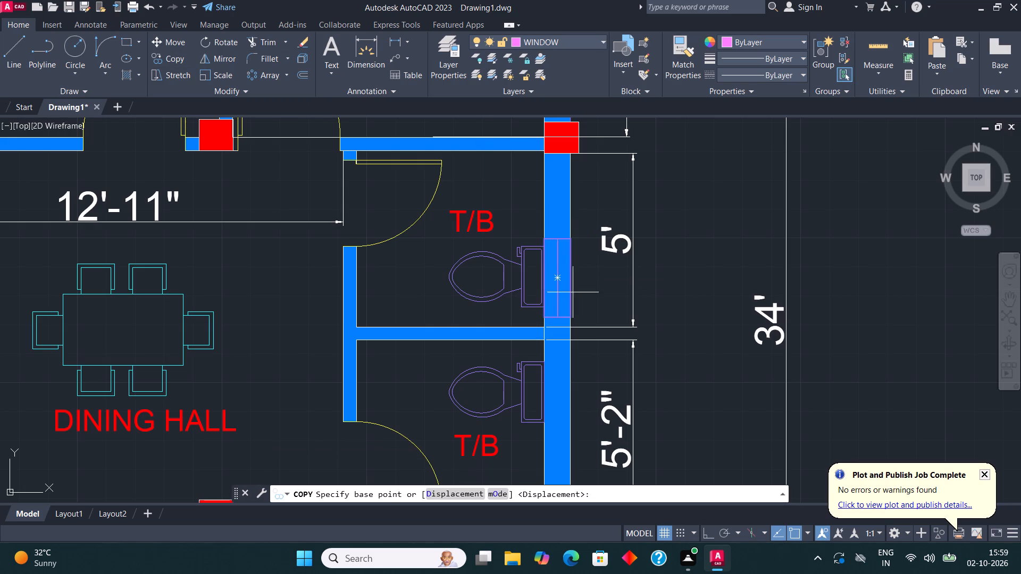
pyautogui.click(571, 239)
pyautogui.scroll(3, 563, 370)
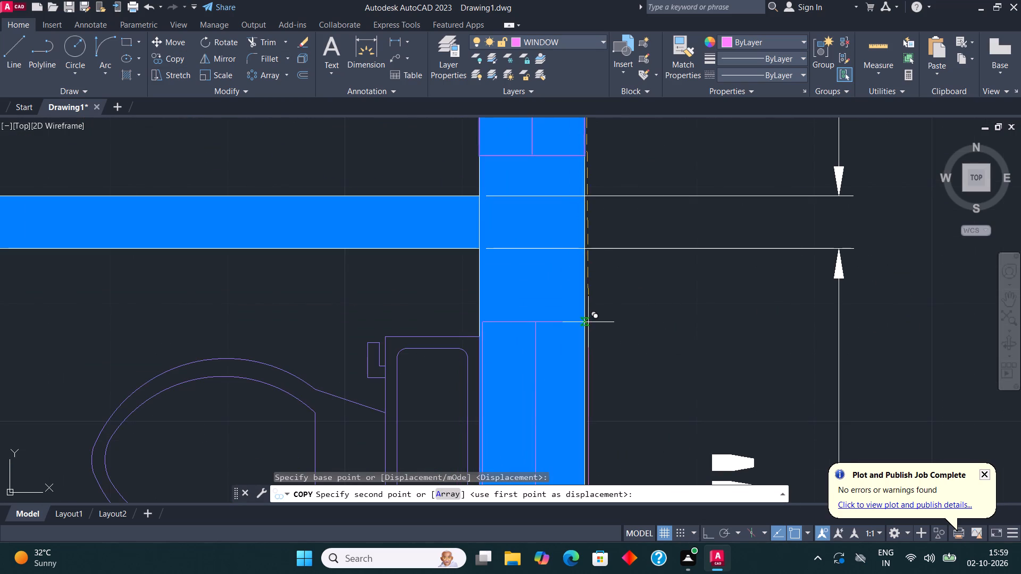
pyautogui.click(583, 319)
pyautogui.scroll(-2, 570, 225)
pyautogui.press('Escape')
# Draw a short window with a centre line in the staircase area's bottom wall, just east of the column beside the lower-left bedroom.
pyautogui.scroll(-1, 565, 223)
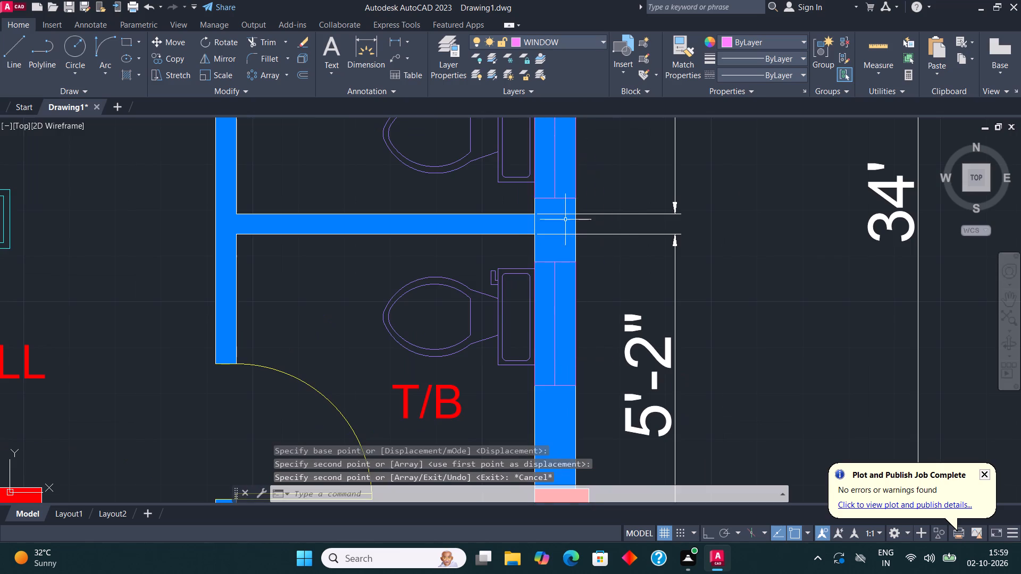
pyautogui.scroll(-1, 565, 223)
pyautogui.moveTo(589, 259); pyautogui.dragTo(615, 276, button='middle')
pyautogui.scroll(-2, 499, 258)
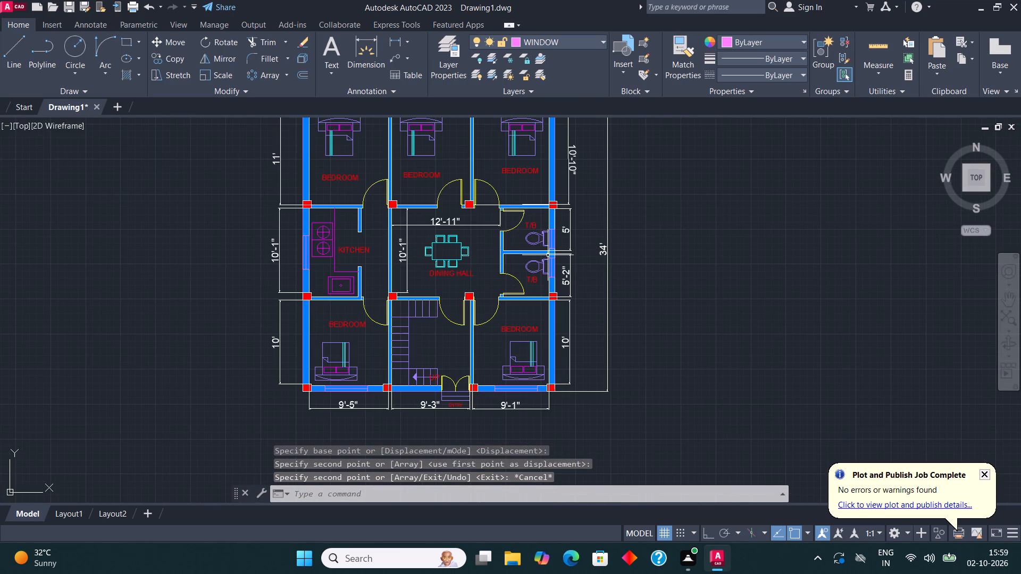
pyautogui.scroll(1, 394, 351)
pyautogui.moveTo(397, 325); pyautogui.dragTo(414, 303, button='middle')
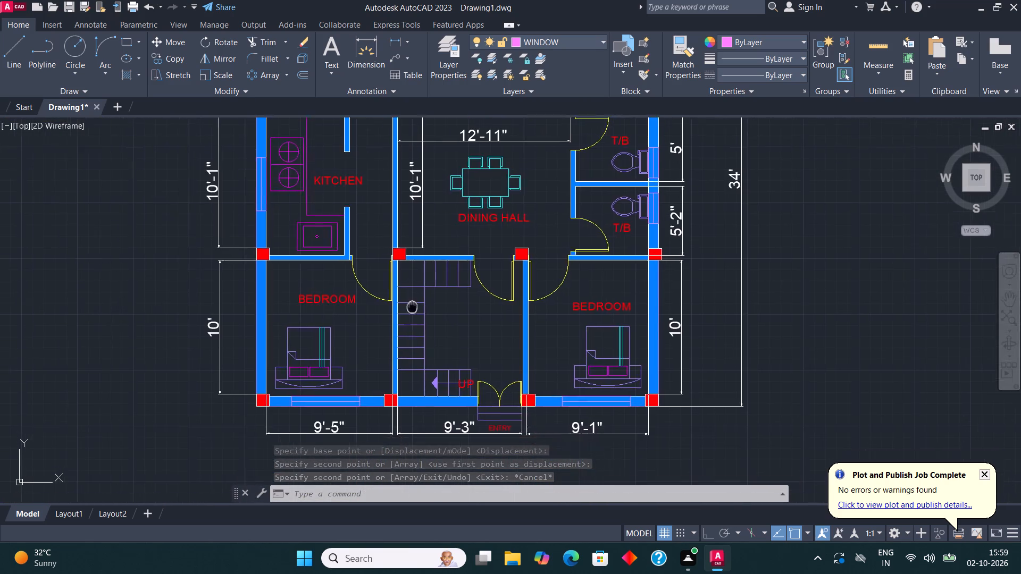
pyautogui.moveTo(414, 303); pyautogui.dragTo(469, 247, button='middle')
pyautogui.scroll(3, 484, 325)
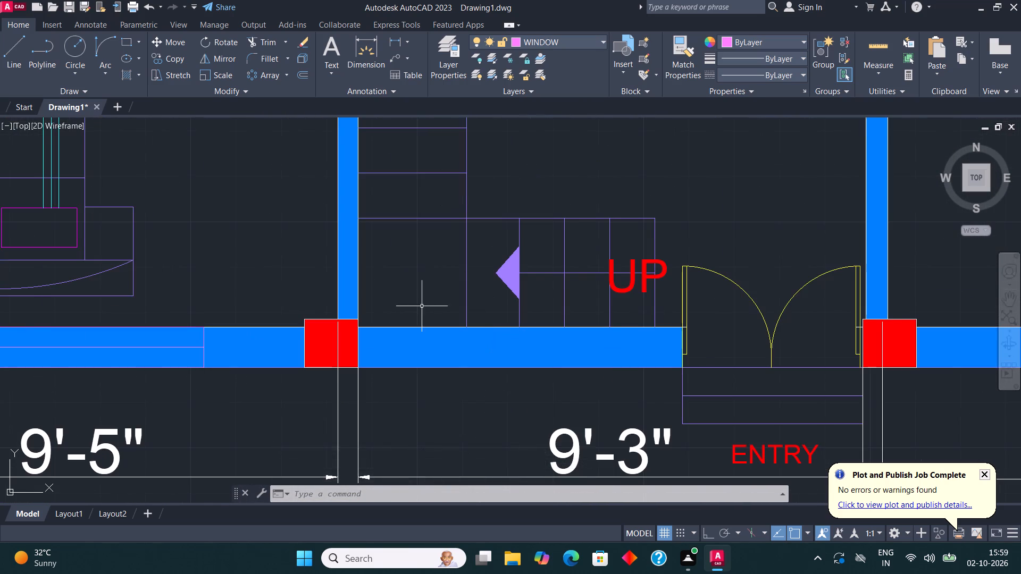
pyautogui.moveTo(419, 307); pyautogui.dragTo(405, 223, button='middle')
pyautogui.click(126, 40)
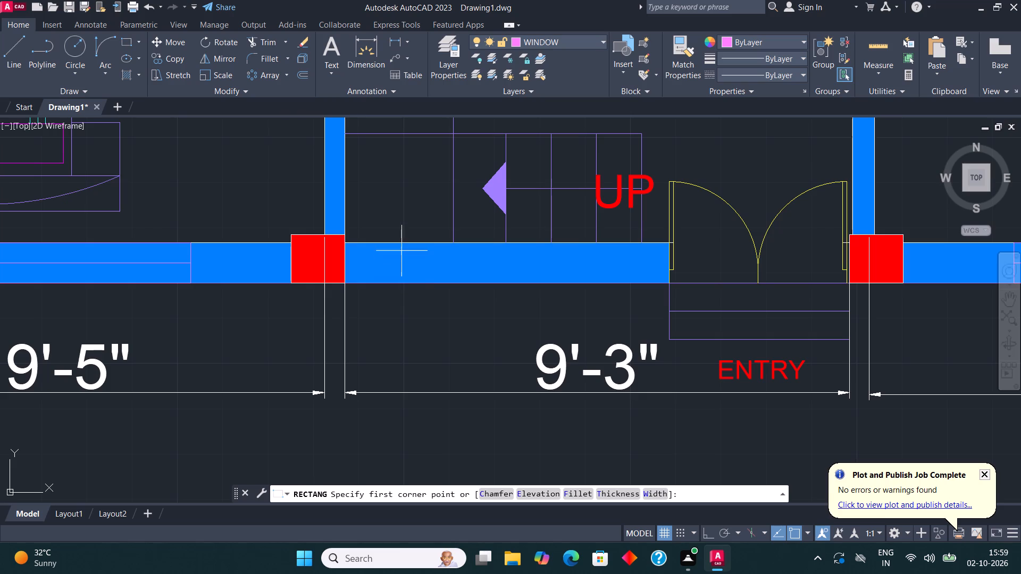
pyautogui.click(354, 243)
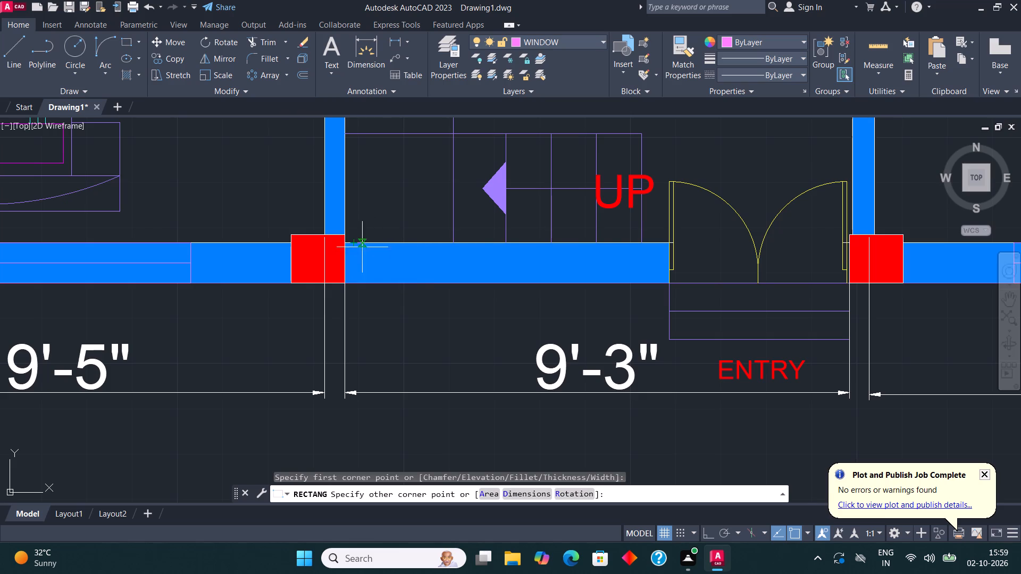
pyautogui.click(442, 282)
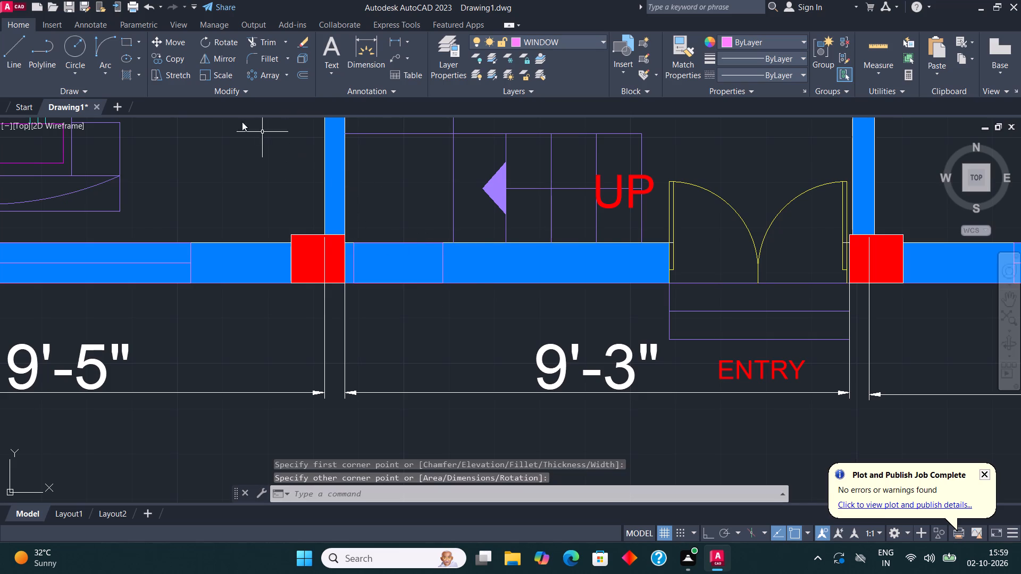
pyautogui.click(9, 42)
pyautogui.click(356, 261)
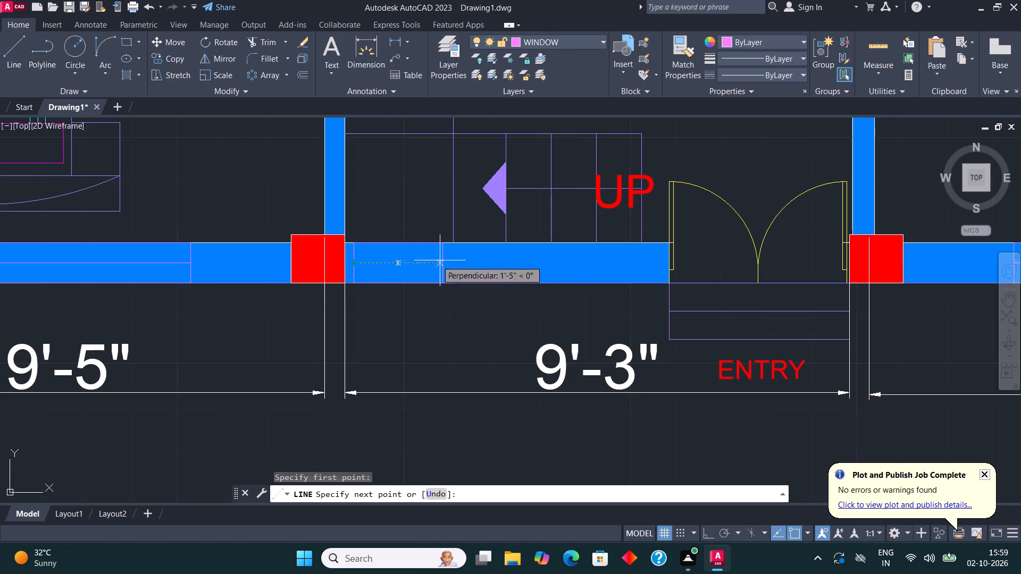
pyautogui.click(443, 262)
pyautogui.press('Escape')
# Copy the upper-middle bedroom's top-wall window into the upper-right bedroom's top wall.
pyautogui.moveTo(501, 229); pyautogui.dragTo(514, 254, button='middle')
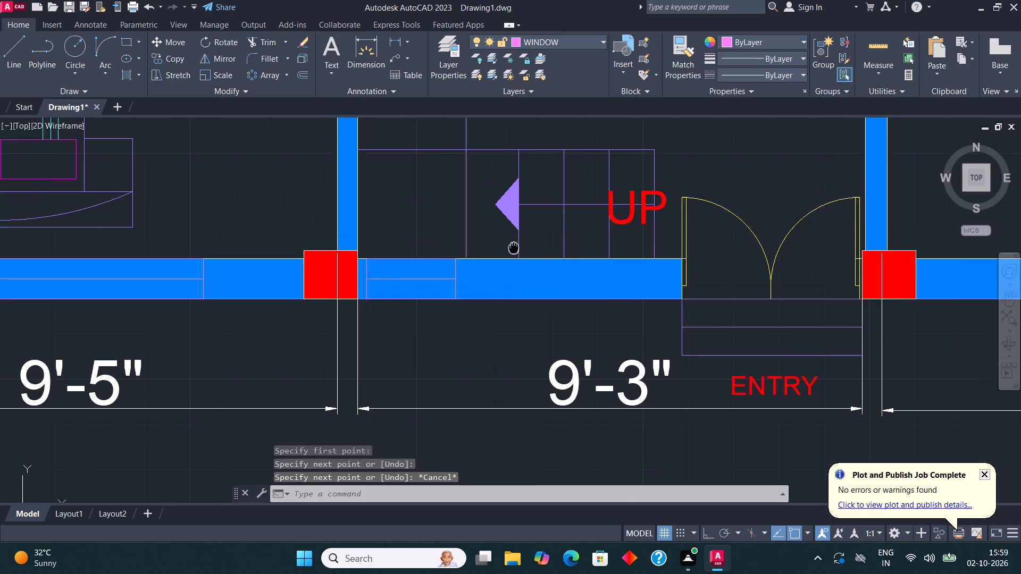
pyautogui.moveTo(514, 254); pyautogui.dragTo(500, 310, button='middle')
pyautogui.scroll(-3, 475, 314)
pyautogui.moveTo(488, 244); pyautogui.dragTo(434, 427, button='middle')
pyautogui.scroll(1, 434, 427)
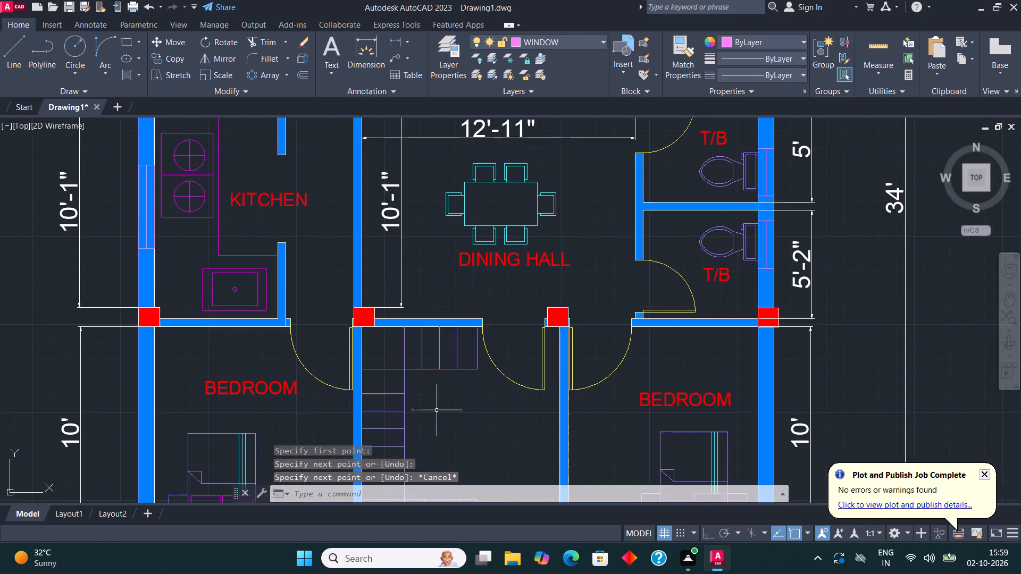
pyautogui.moveTo(518, 244); pyautogui.dragTo(497, 359, button='middle')
pyautogui.scroll(-1, 504, 368)
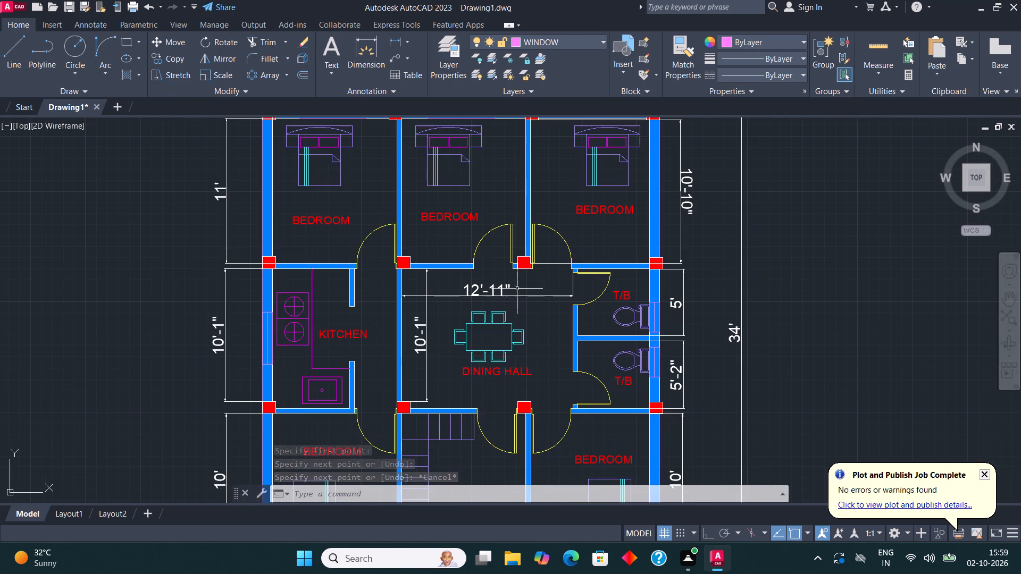
pyautogui.moveTo(523, 292); pyautogui.dragTo(528, 387, button='middle')
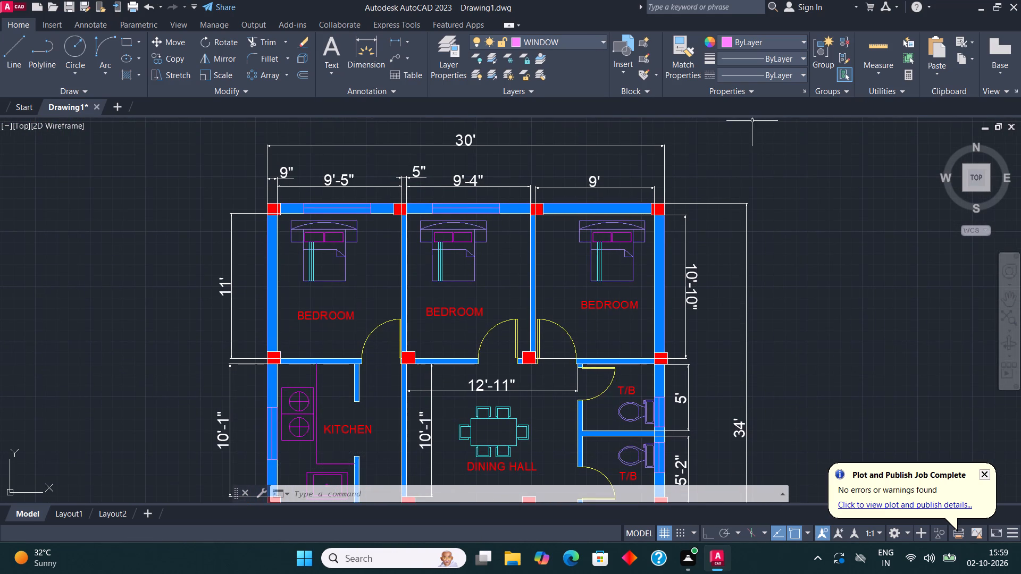
pyautogui.scroll(3, 427, 186)
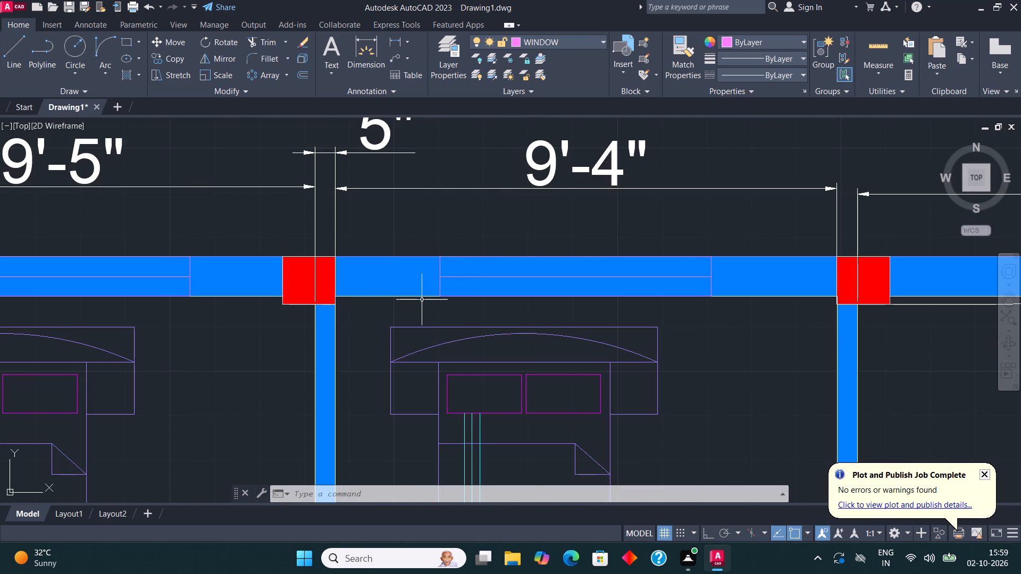
pyautogui.click(422, 306)
pyautogui.click(729, 248)
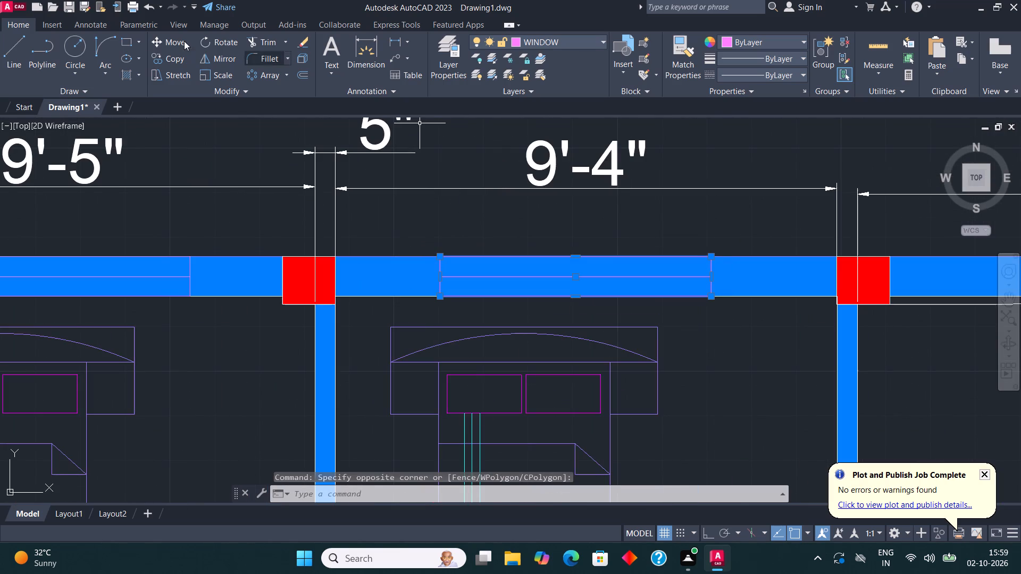
pyautogui.click(181, 60)
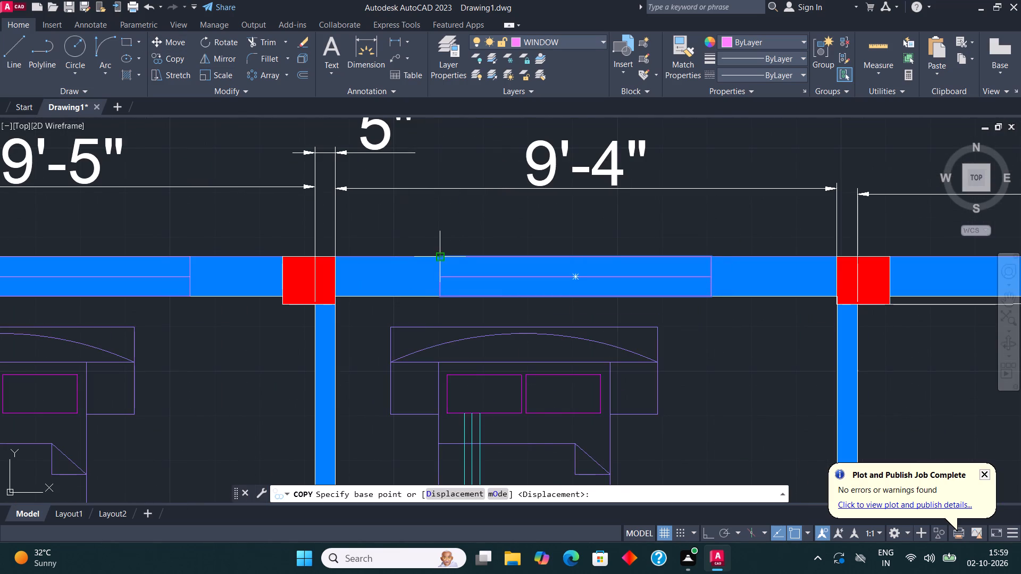
pyautogui.click(437, 254)
pyautogui.scroll(-2, 412, 259)
pyautogui.scroll(2, 634, 255)
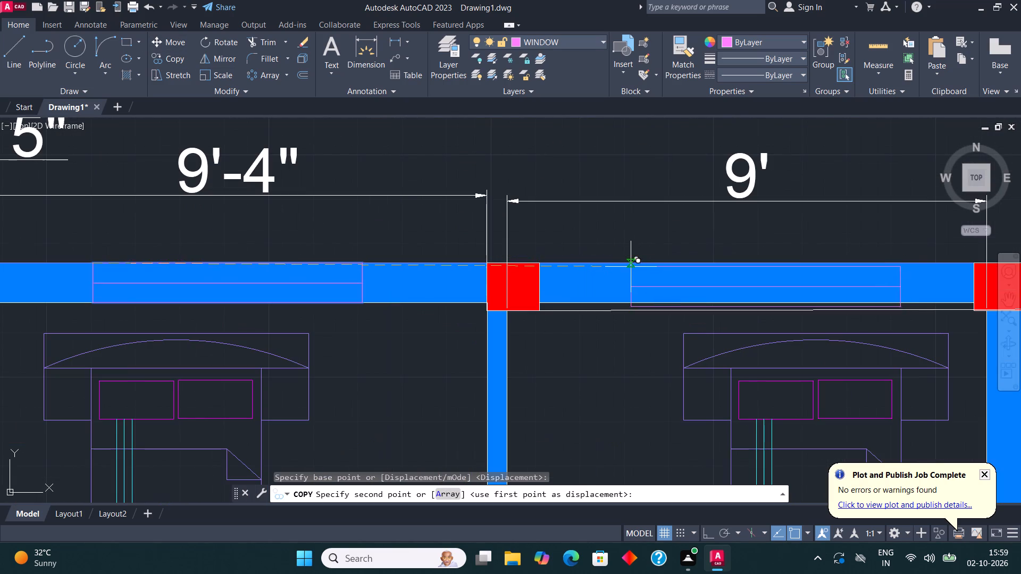
pyautogui.click(643, 263)
pyautogui.scroll(-1, 523, 241)
pyautogui.press('Escape')
# Trim the blue wall fill out of the three bedroom windows in the top wall, on both sides of each centre line.
pyautogui.moveTo(568, 244); pyautogui.dragTo(597, 246, button='middle')
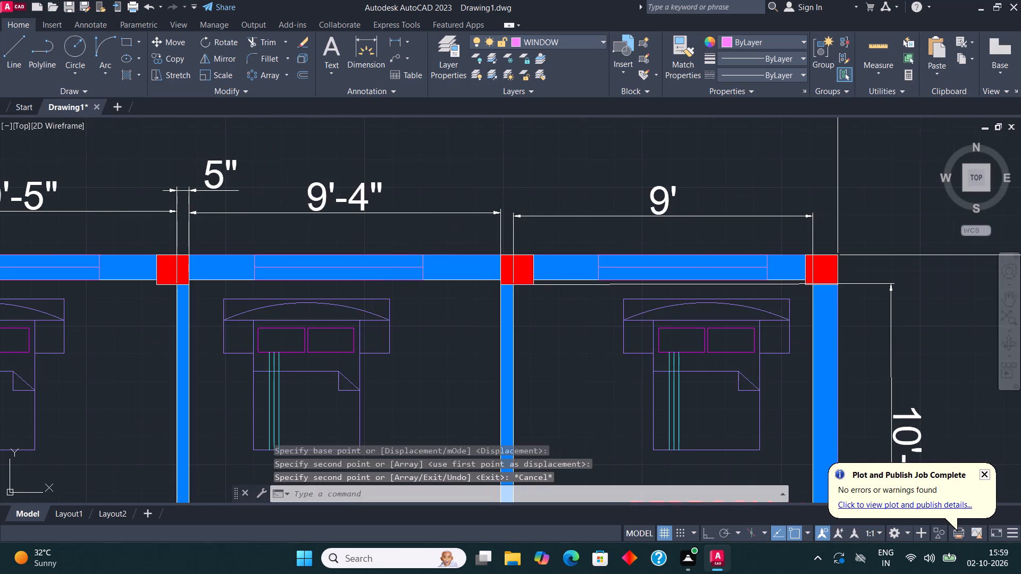
pyautogui.moveTo(597, 246); pyautogui.dragTo(982, 277, button='middle')
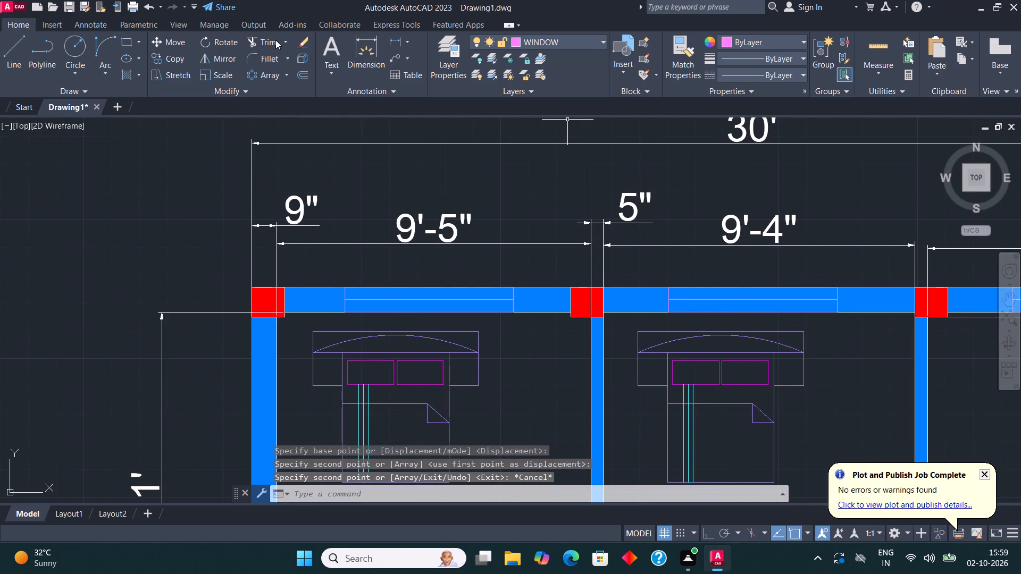
pyautogui.click(277, 38)
pyautogui.scroll(1, 397, 291)
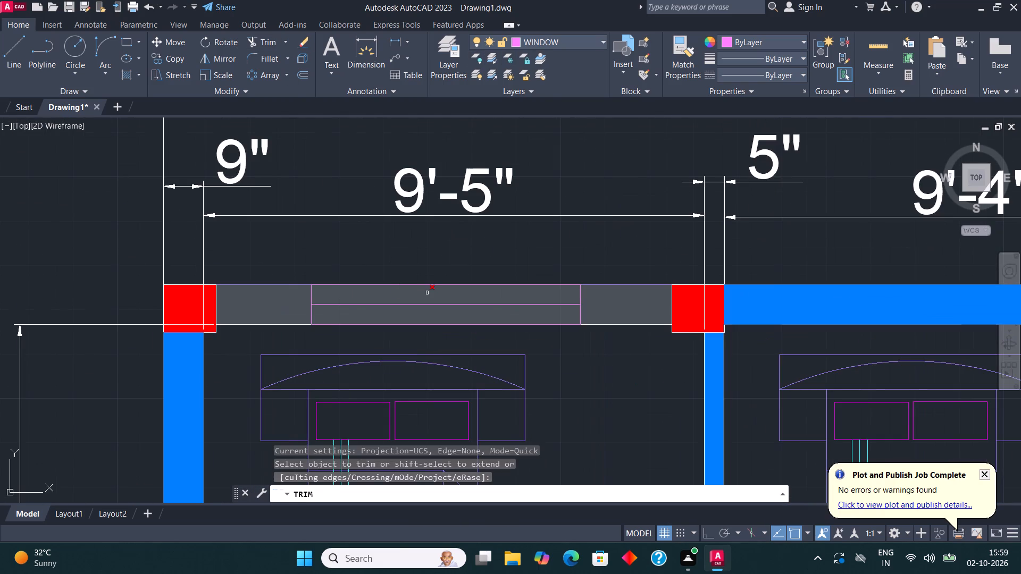
pyautogui.click(875, 293)
pyautogui.click(878, 312)
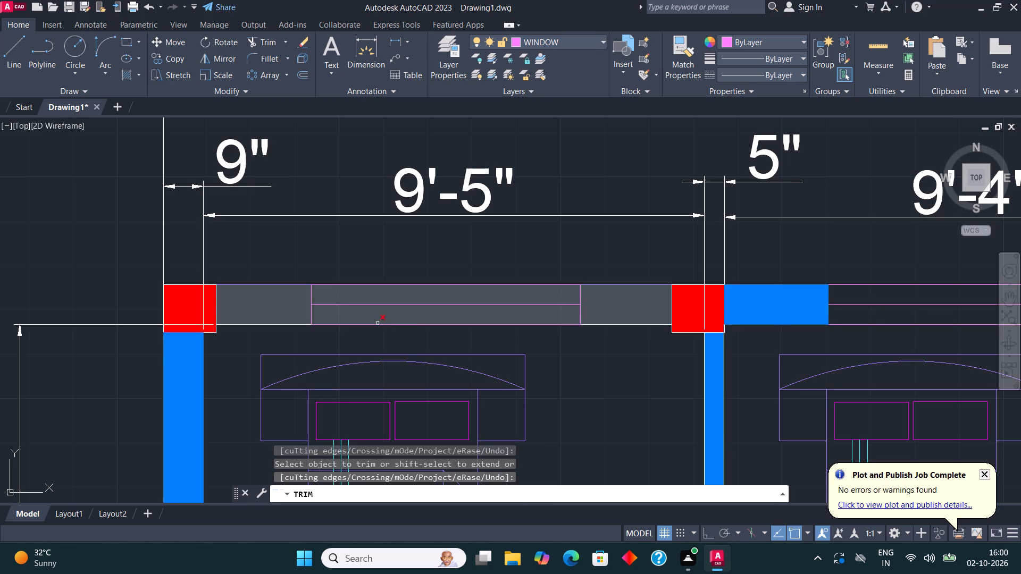
pyautogui.click(414, 316)
pyautogui.click(422, 293)
pyautogui.scroll(-3, 201, 268)
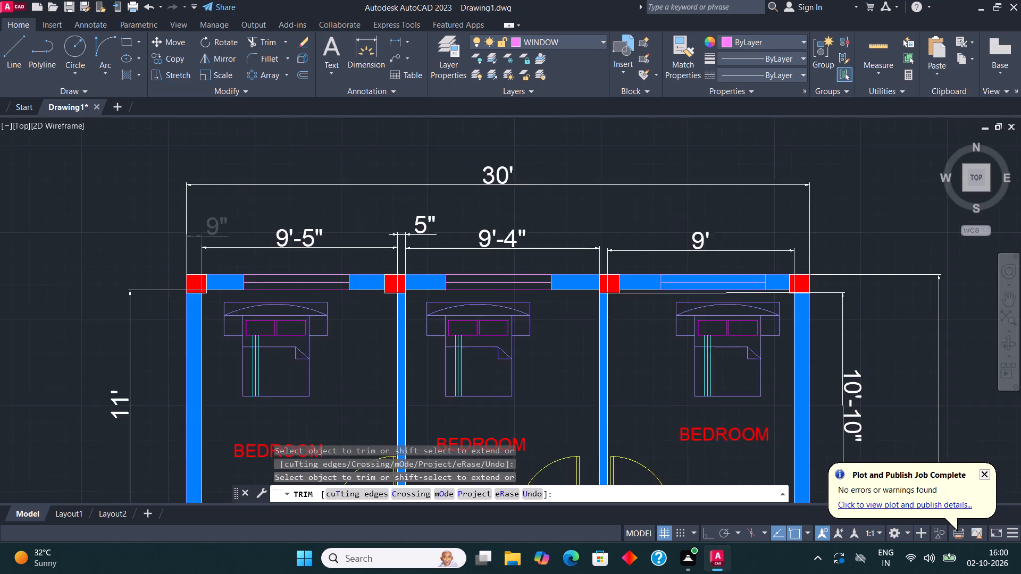
pyautogui.scroll(2, 557, 281)
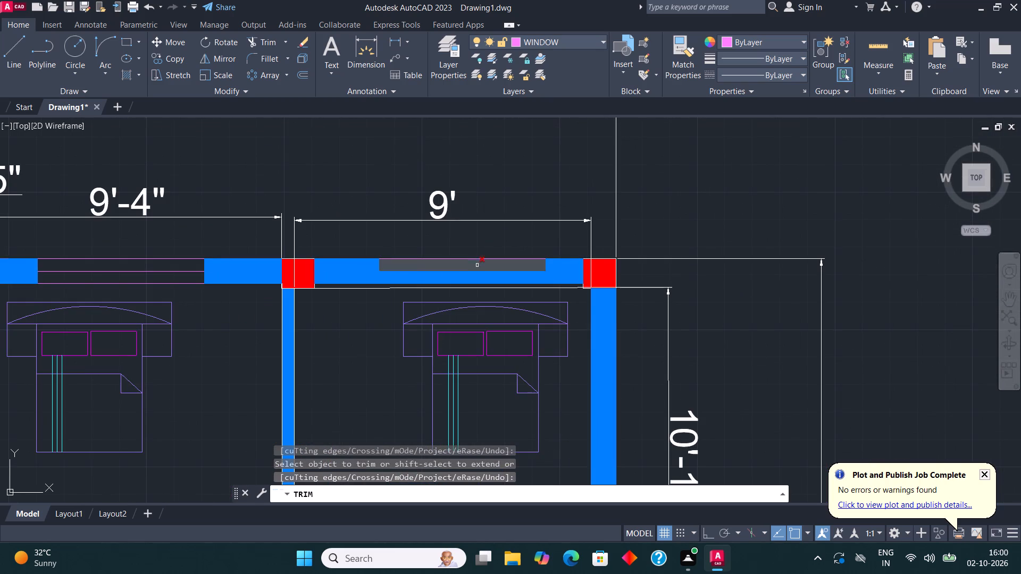
pyautogui.click(477, 265)
pyautogui.click(476, 282)
pyautogui.scroll(-2, 598, 205)
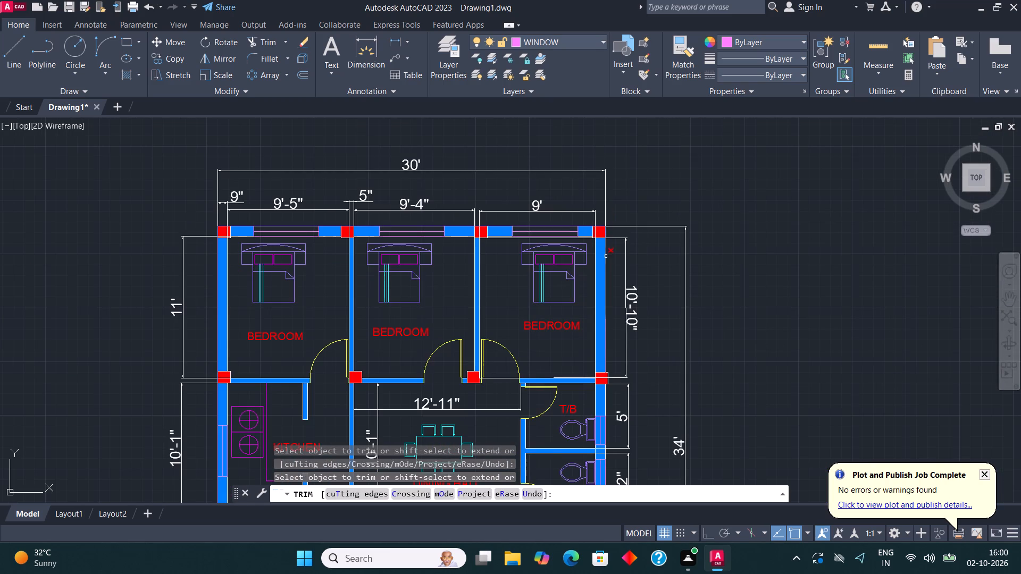
# Trim the blue wall fill out of the two bedroom windows and the staircase window in the bottom wall, on both sides of each centre line.
pyautogui.scroll(-3, 643, 190)
pyautogui.scroll(3, 498, 310)
pyautogui.scroll(4, 685, 306)
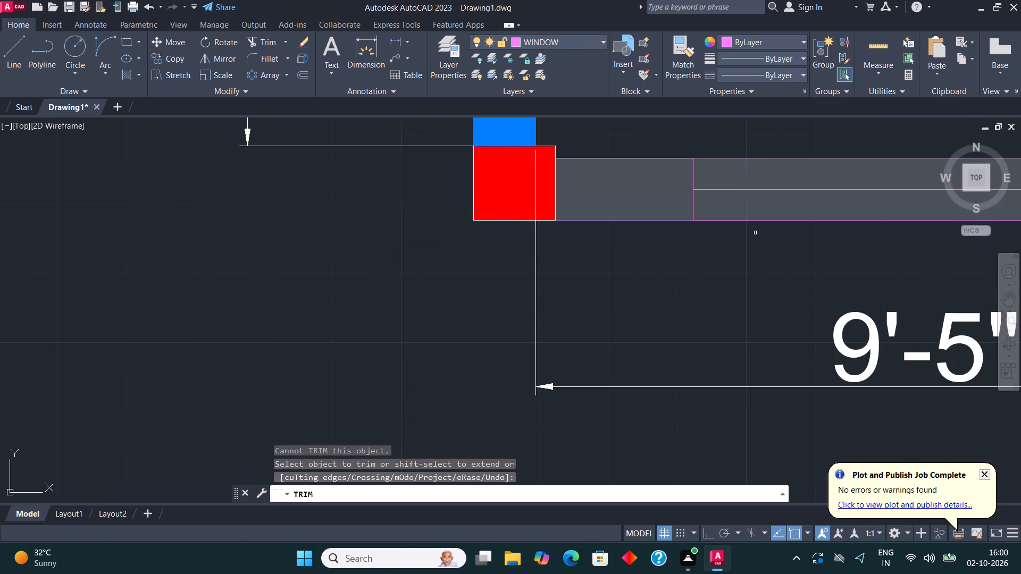
pyautogui.moveTo(730, 266); pyautogui.dragTo(322, 349, button='middle')
pyautogui.scroll(1, 339, 293)
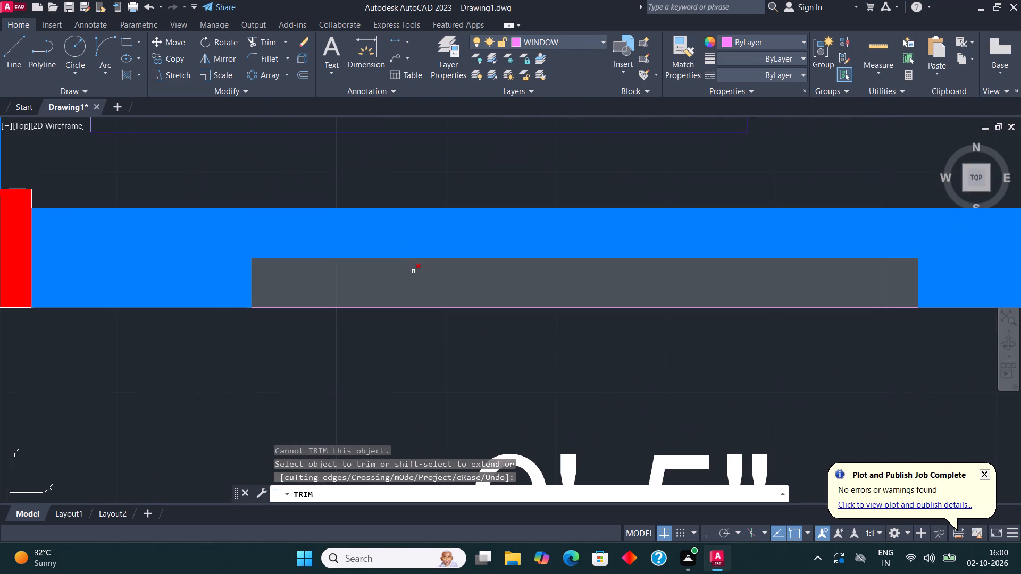
pyautogui.click(413, 272)
pyautogui.click(416, 230)
pyautogui.scroll(-4, 228, 265)
pyautogui.scroll(2, 479, 288)
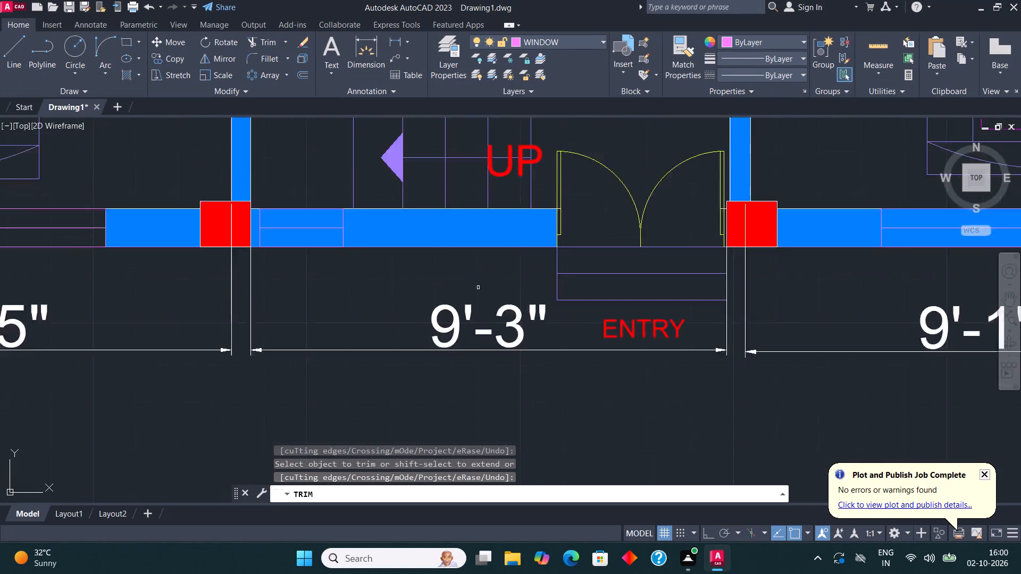
pyautogui.scroll(1, 478, 286)
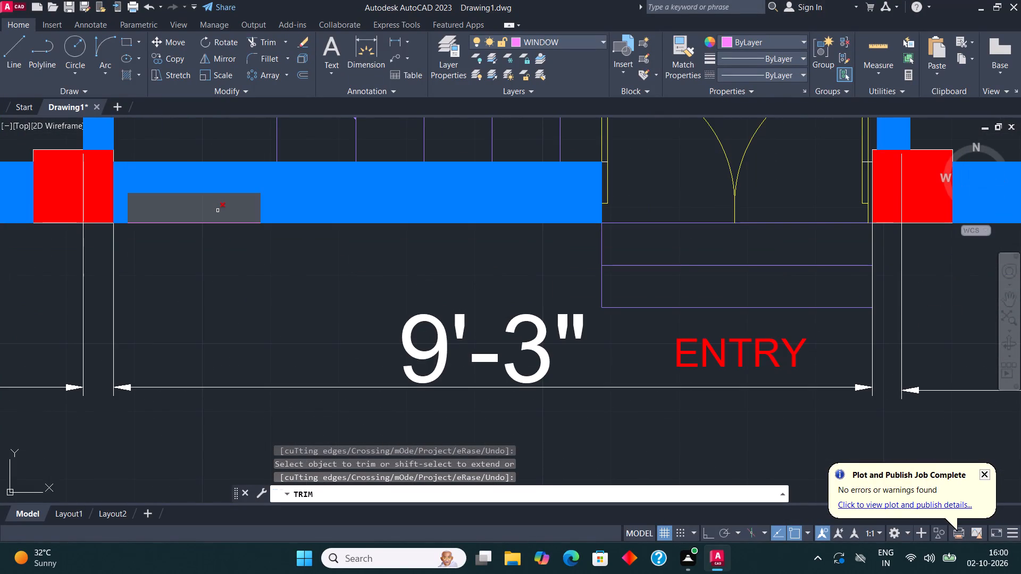
pyautogui.click(217, 210)
pyautogui.click(216, 180)
pyautogui.scroll(-3, 242, 325)
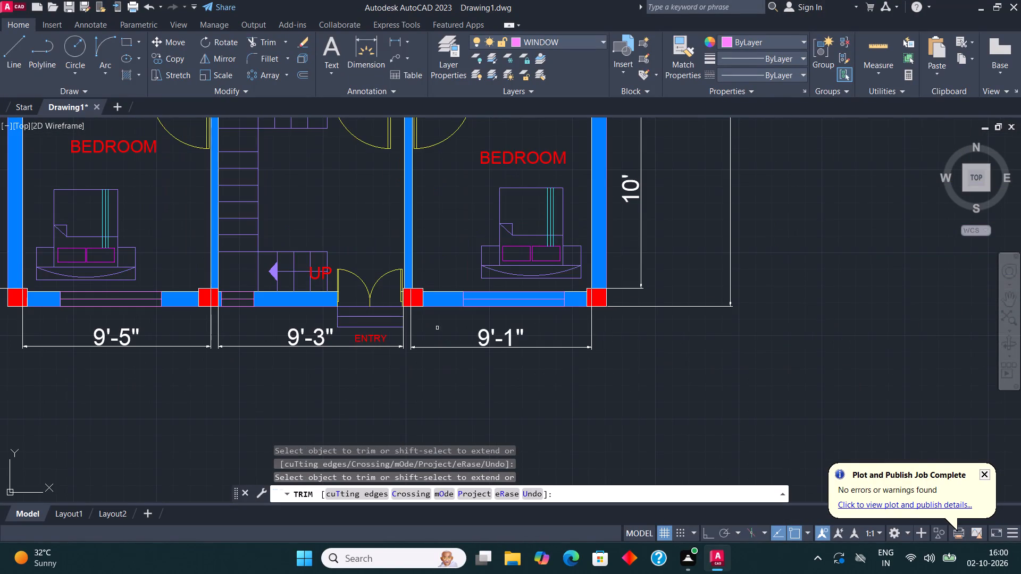
pyautogui.scroll(1, 505, 336)
pyautogui.click(502, 283)
pyautogui.click(501, 269)
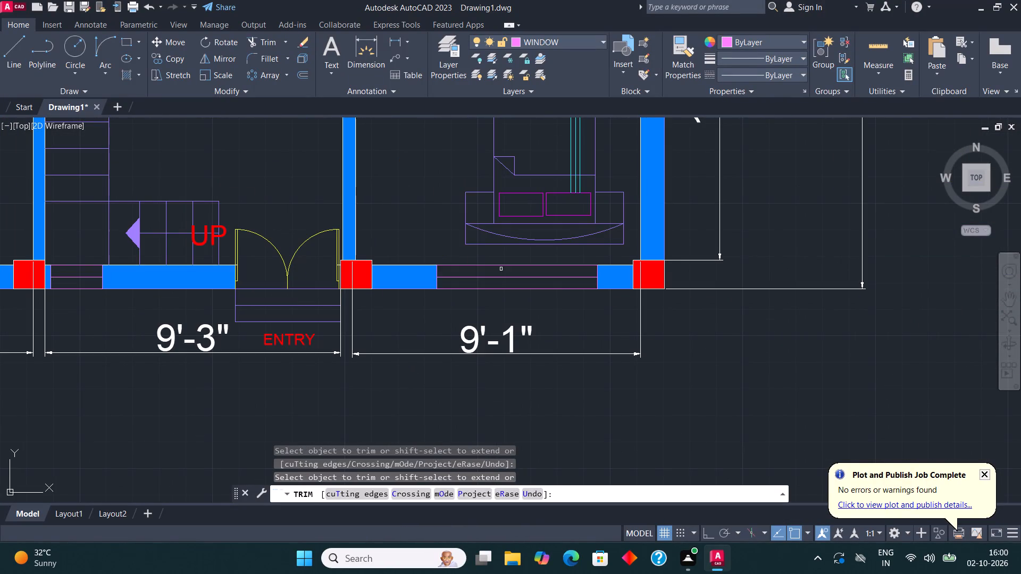
# Trim the wall fill out of the kitchen window in the west wall, on both sides of its centre line.
pyautogui.scroll(-3, 516, 297)
pyautogui.moveTo(133, 315); pyautogui.dragTo(242, 406, button='middle')
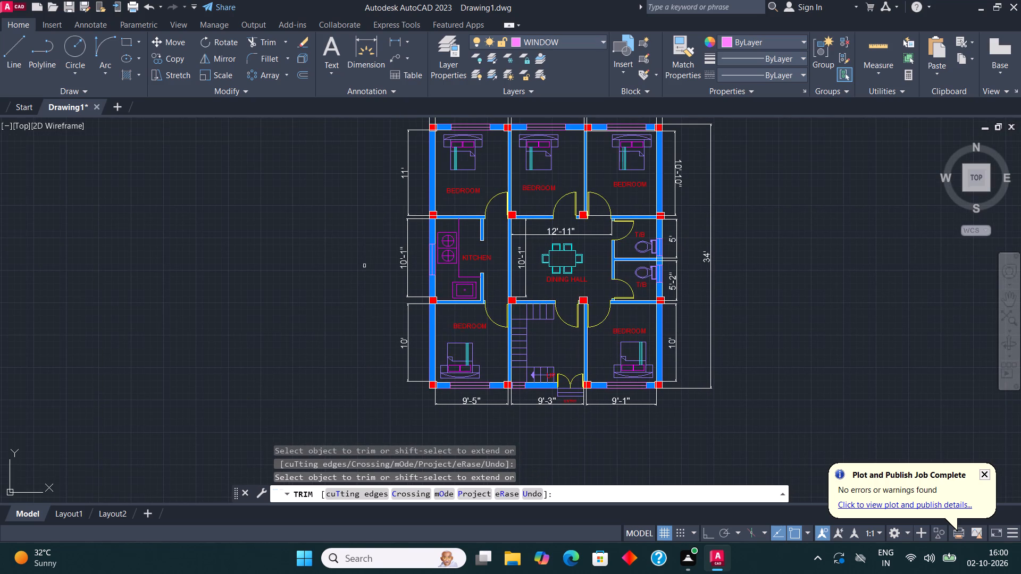
pyautogui.scroll(4, 396, 256)
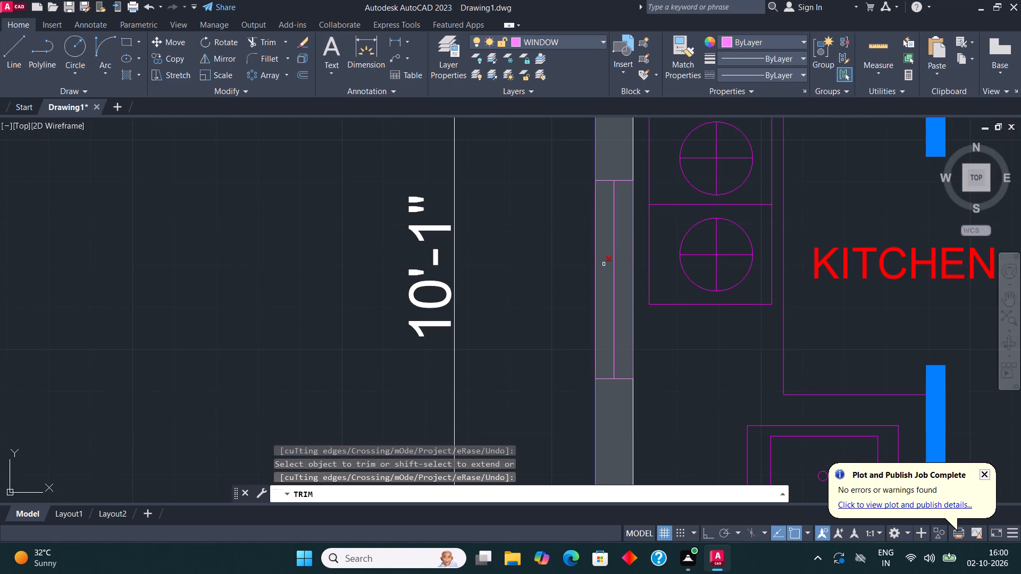
pyautogui.click(598, 263)
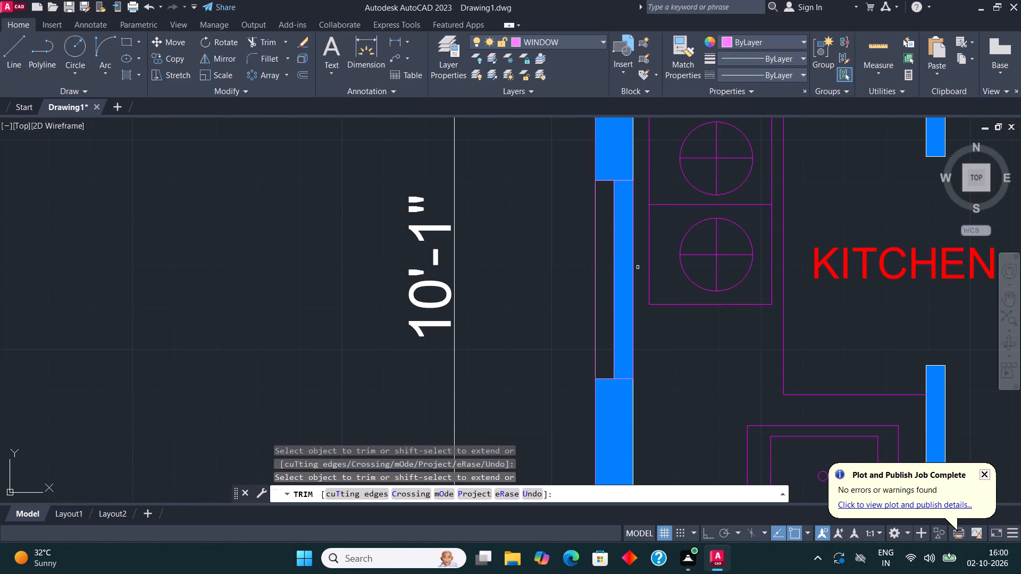
pyautogui.click(624, 263)
# Trim the wall fill out of both T/B windows in the east wall, on both sides of each centre line.
pyautogui.scroll(-3, 405, 303)
pyautogui.moveTo(473, 299); pyautogui.dragTo(473, 409, button='middle')
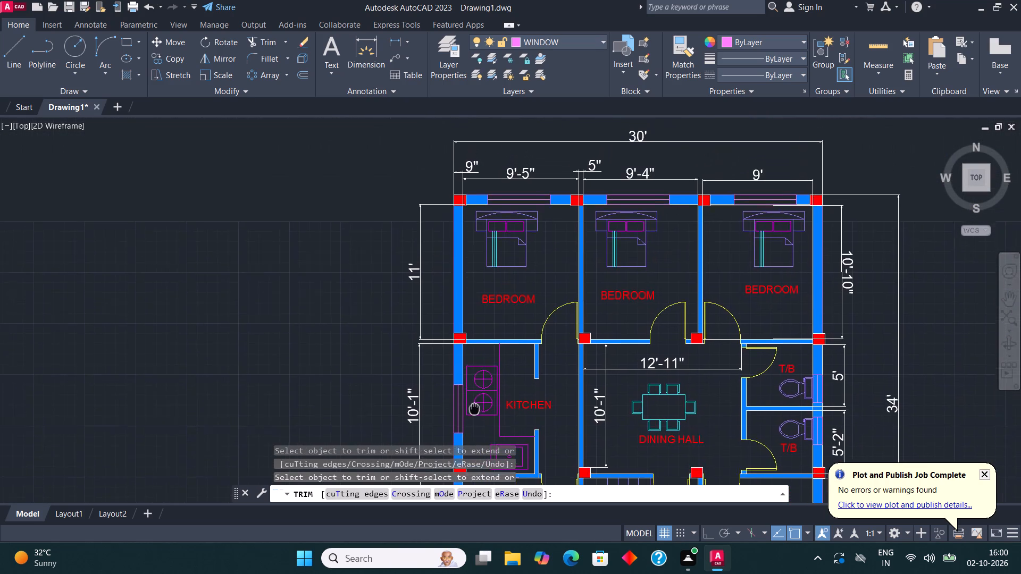
pyautogui.moveTo(473, 409); pyautogui.dragTo(368, 280, button='middle')
pyautogui.scroll(1, 751, 264)
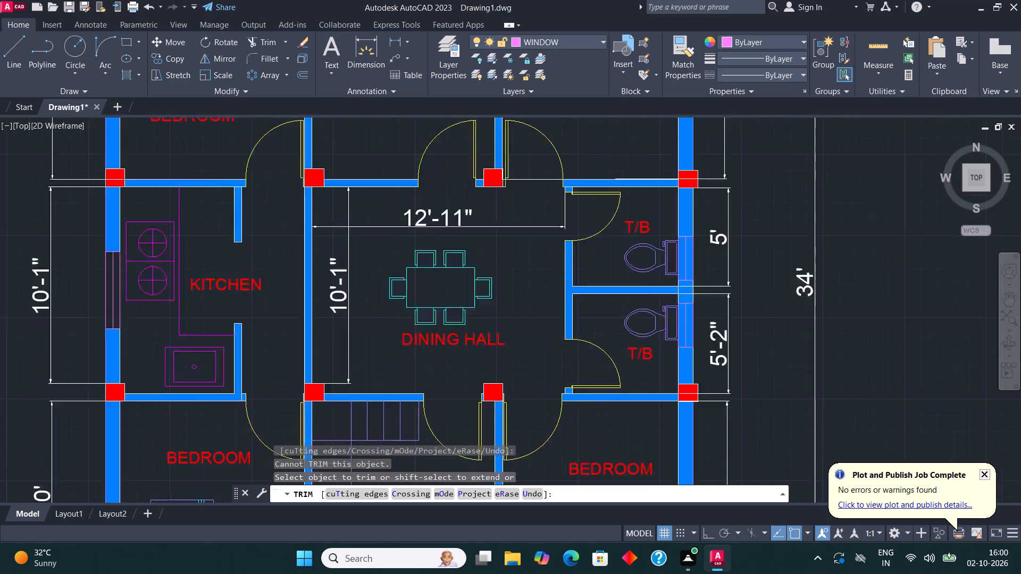
pyautogui.scroll(2, 750, 264)
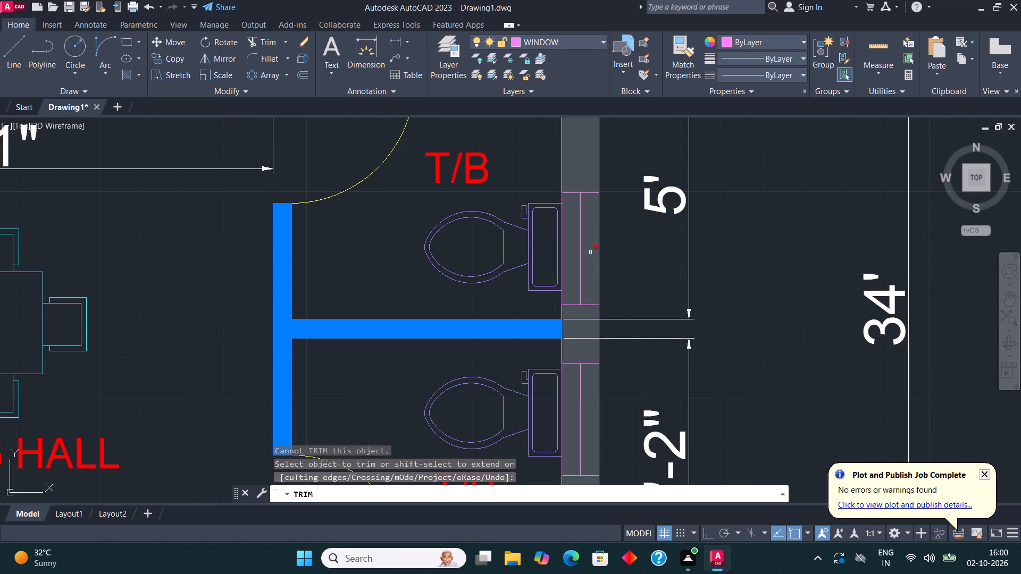
pyautogui.click(591, 390)
pyautogui.click(567, 381)
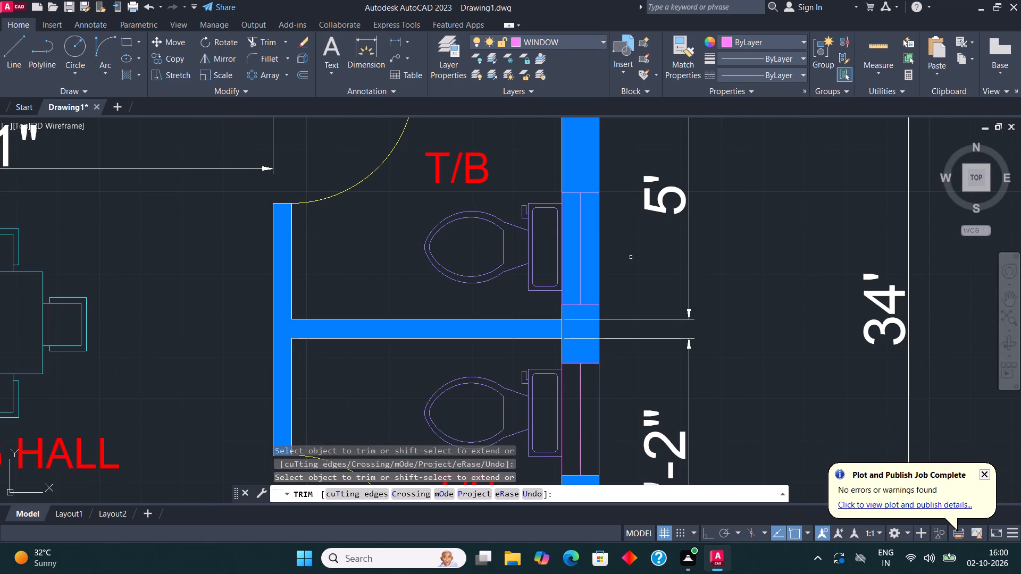
pyautogui.click(595, 247)
pyautogui.click(568, 238)
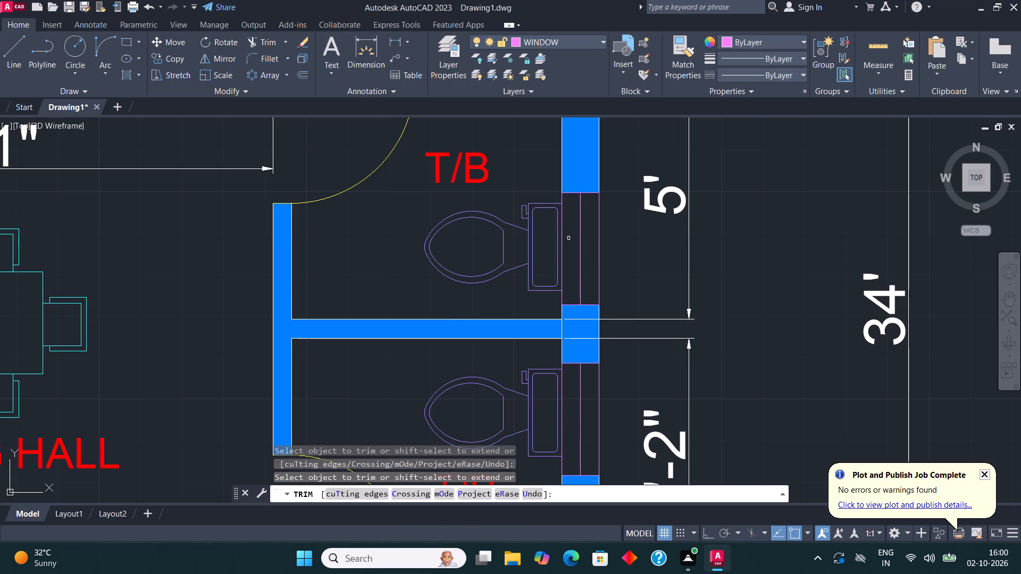
pyautogui.scroll(-2, 569, 240)
pyautogui.scroll(-2, 639, 238)
pyautogui.press('Escape')
pyautogui.press('`')
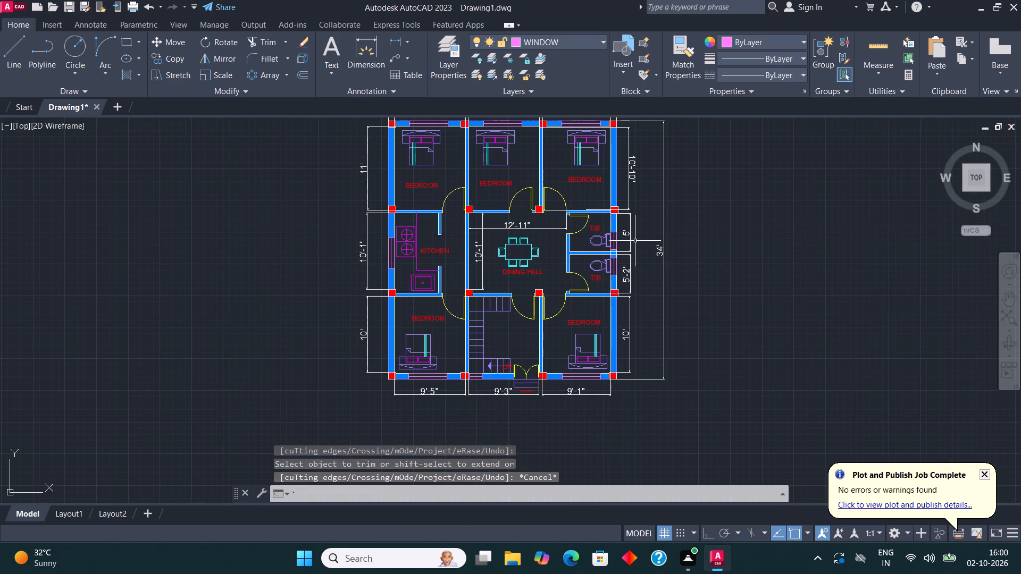
pyautogui.press('Escape')
# Change the WINDOW layer's colour to green, index colour 70.
pyautogui.moveTo(523, 255); pyautogui.dragTo(546, 364, button='middle')
pyautogui.scroll(3, 441, 234)
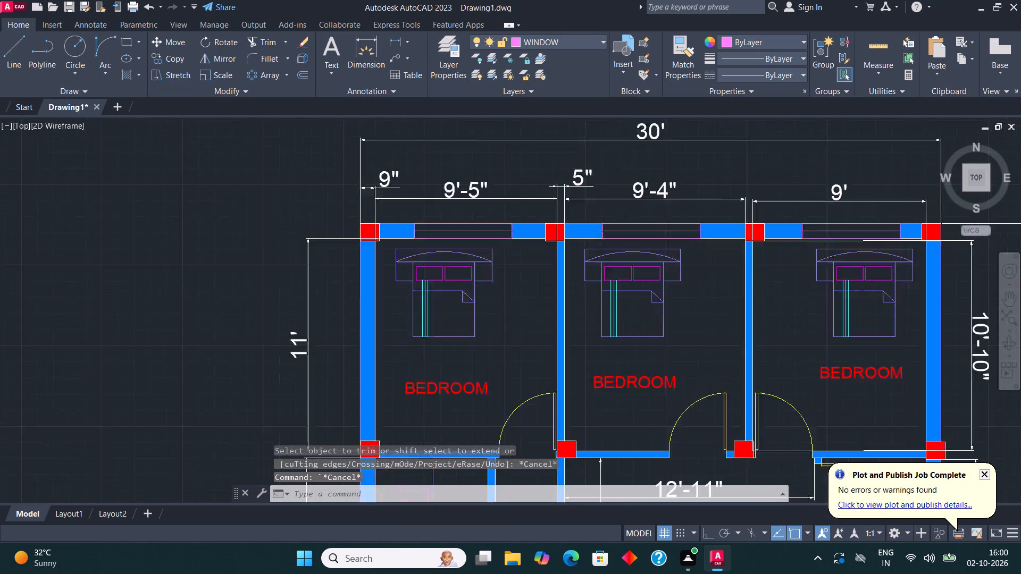
pyautogui.moveTo(439, 241); pyautogui.dragTo(448, 294, button='middle')
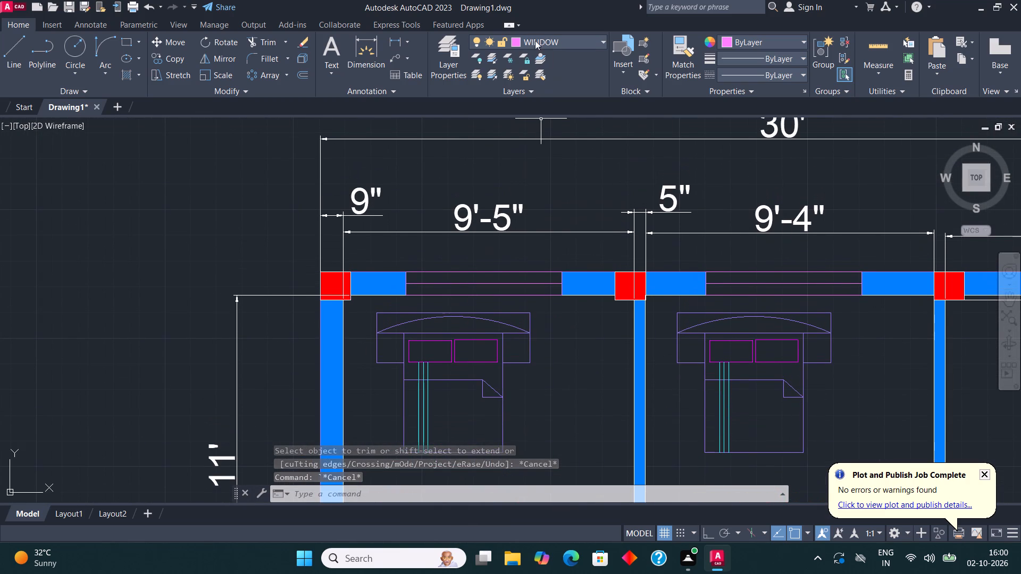
pyautogui.click(516, 43)
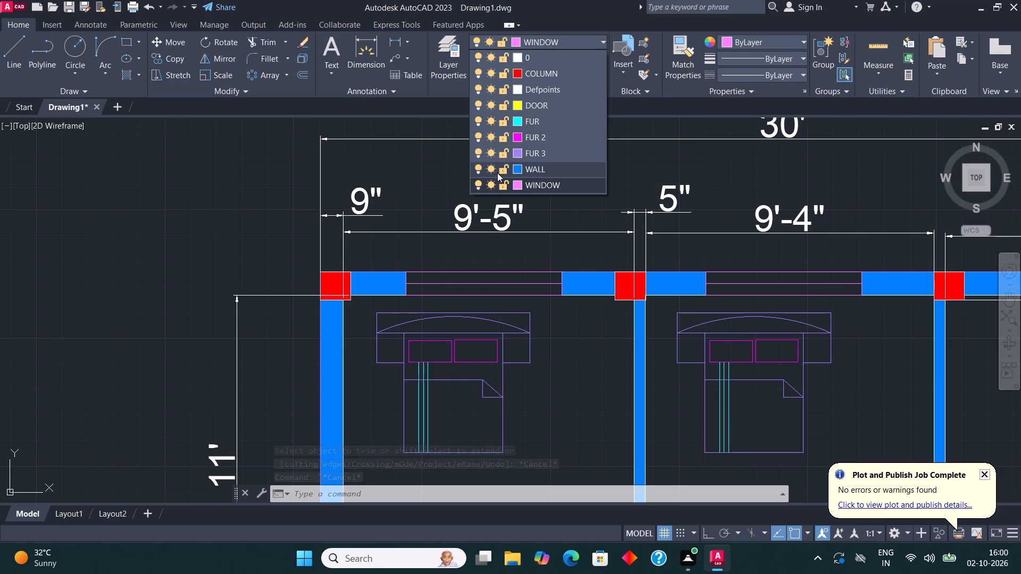
pyautogui.click(517, 189)
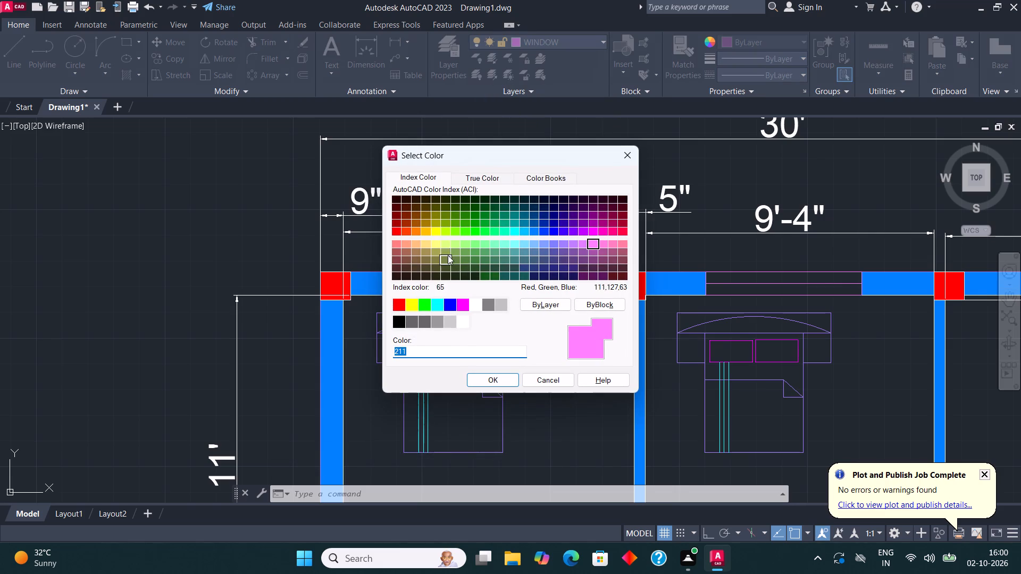
pyautogui.click(457, 233)
pyautogui.click(487, 373)
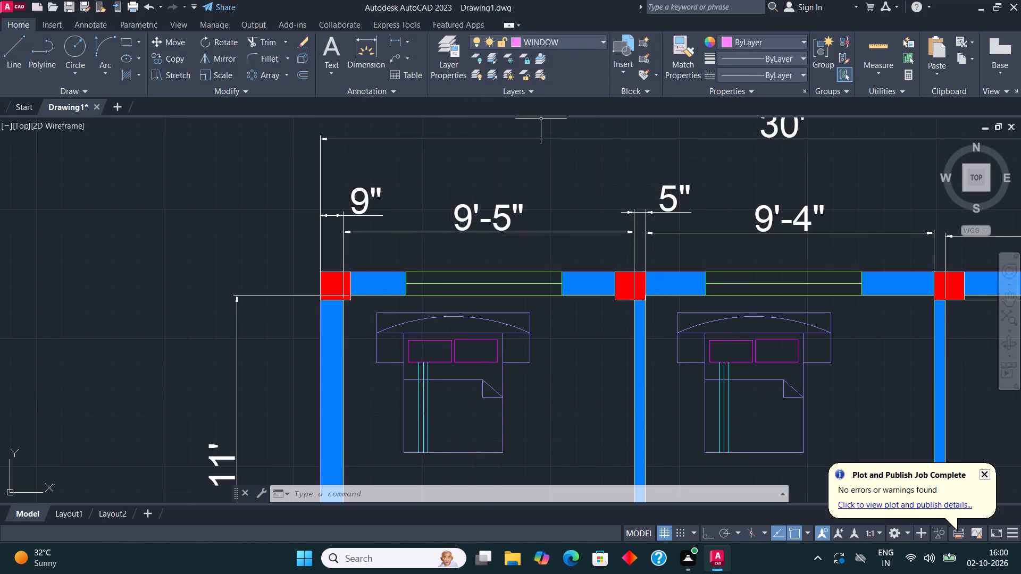
pyautogui.scroll(-3, 431, 305)
pyautogui.moveTo(613, 235); pyautogui.dragTo(595, 150, button='middle')
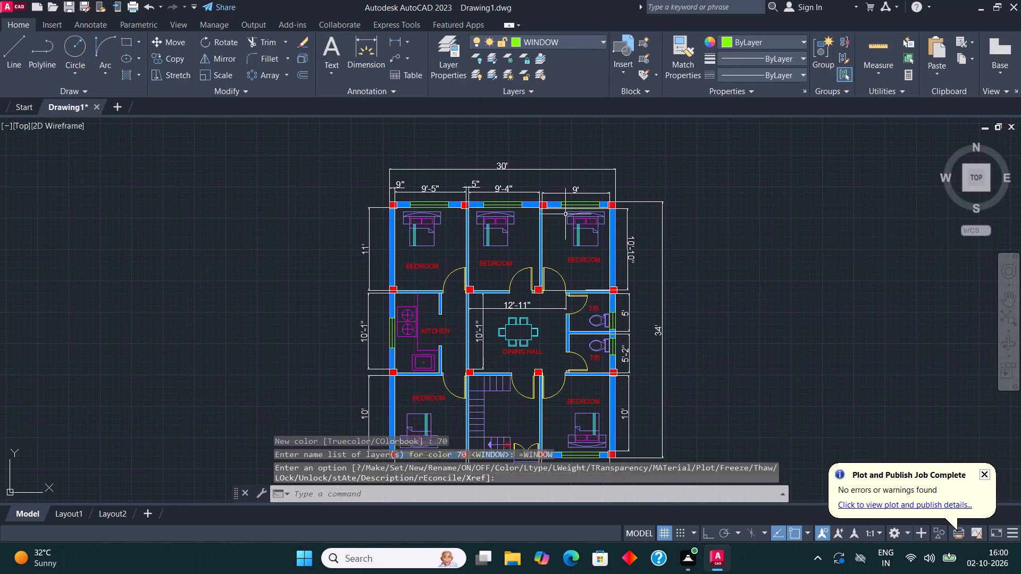
pyautogui.scroll(-1, 567, 216)
pyautogui.press('Escape')
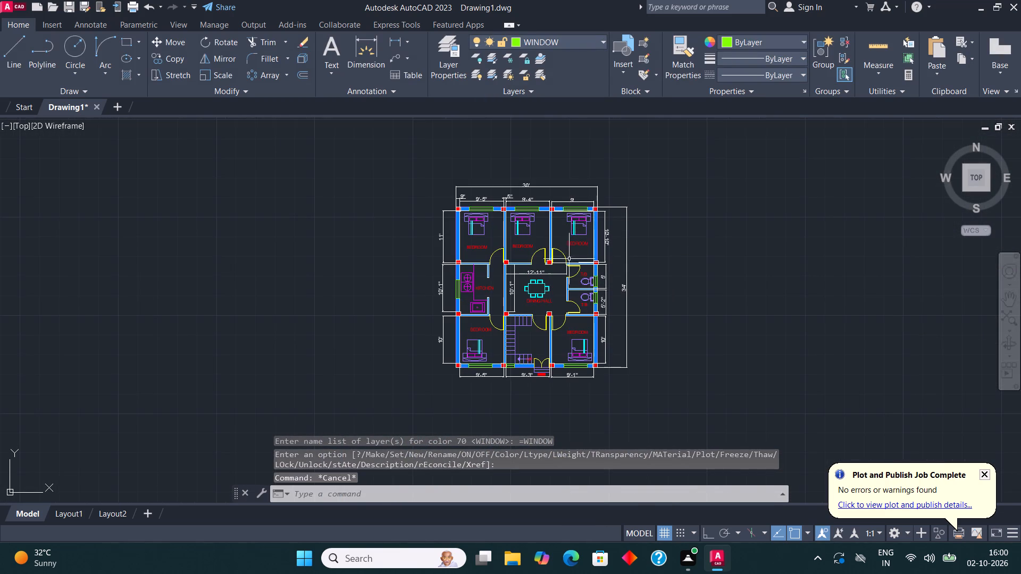
# On the FUR 3 layer, draw a tall narrow rectangle against the upper-left bedroom's east wall, between the top-wall column and the door swing.
pyautogui.moveTo(548, 261); pyautogui.dragTo(521, 260, button='middle')
pyautogui.scroll(2, 487, 245)
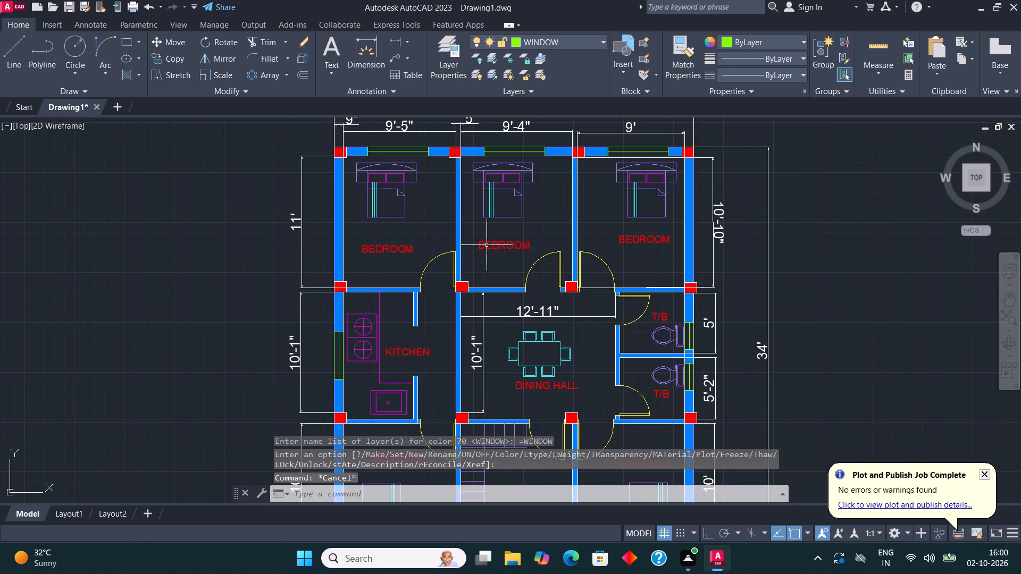
pyautogui.scroll(-1, 487, 245)
pyautogui.moveTo(404, 260); pyautogui.dragTo(423, 283, button='middle')
pyautogui.scroll(2, 430, 298)
pyautogui.moveTo(433, 300); pyautogui.dragTo(437, 309, button='middle')
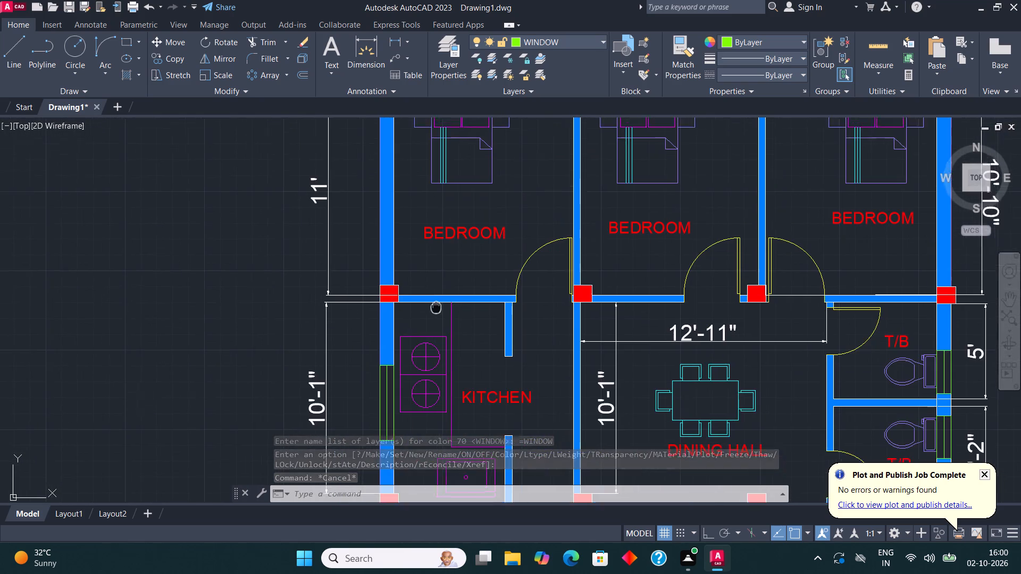
pyautogui.moveTo(437, 309); pyautogui.dragTo(426, 419, button='middle')
pyautogui.click(555, 41)
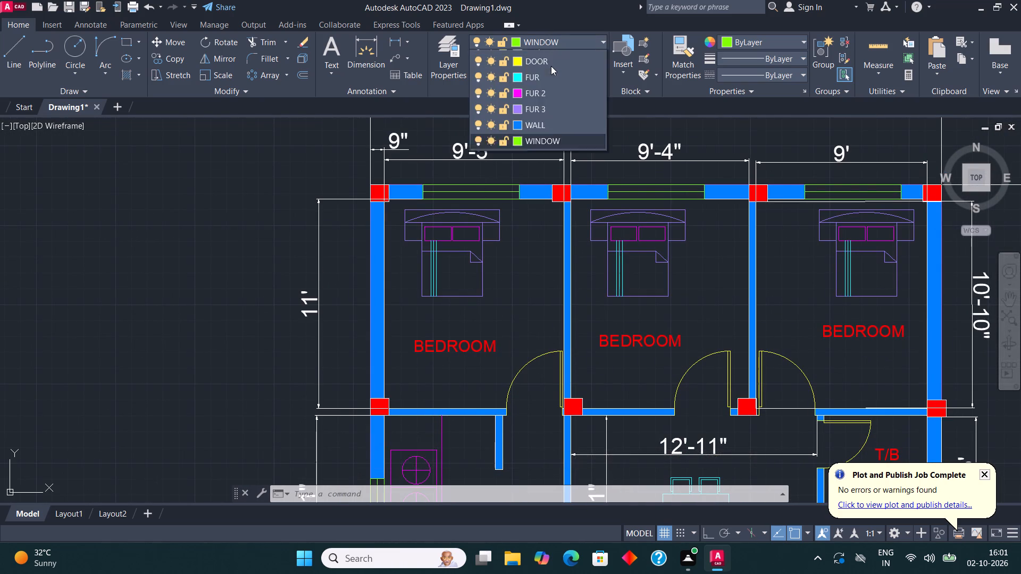
pyautogui.click(542, 156)
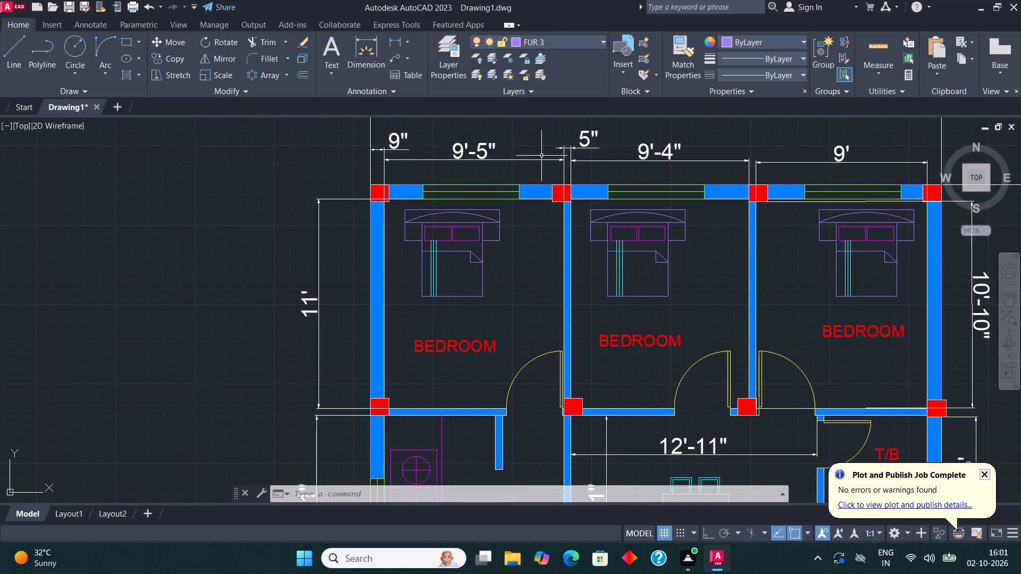
pyautogui.click(125, 43)
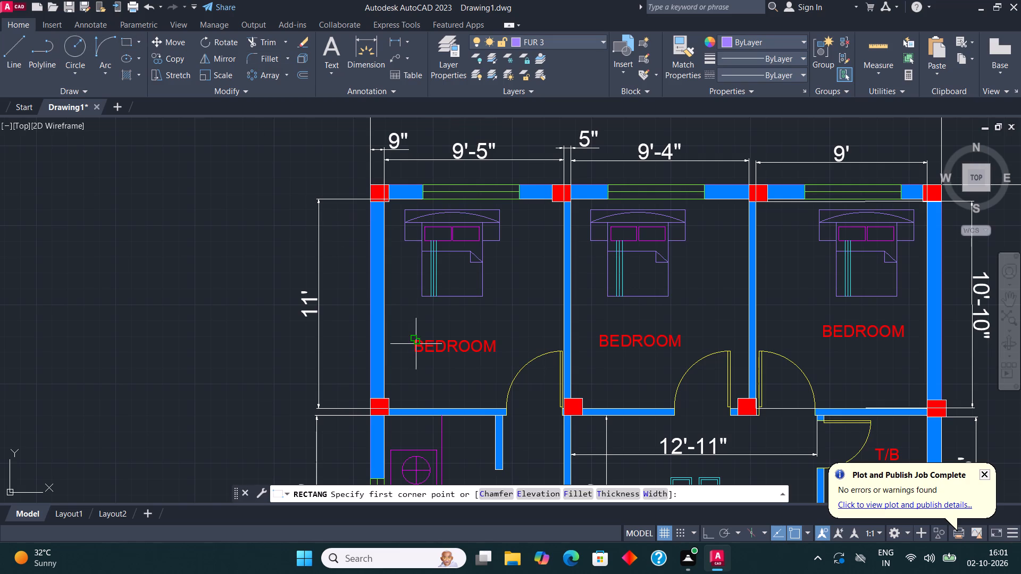
pyautogui.click(561, 213)
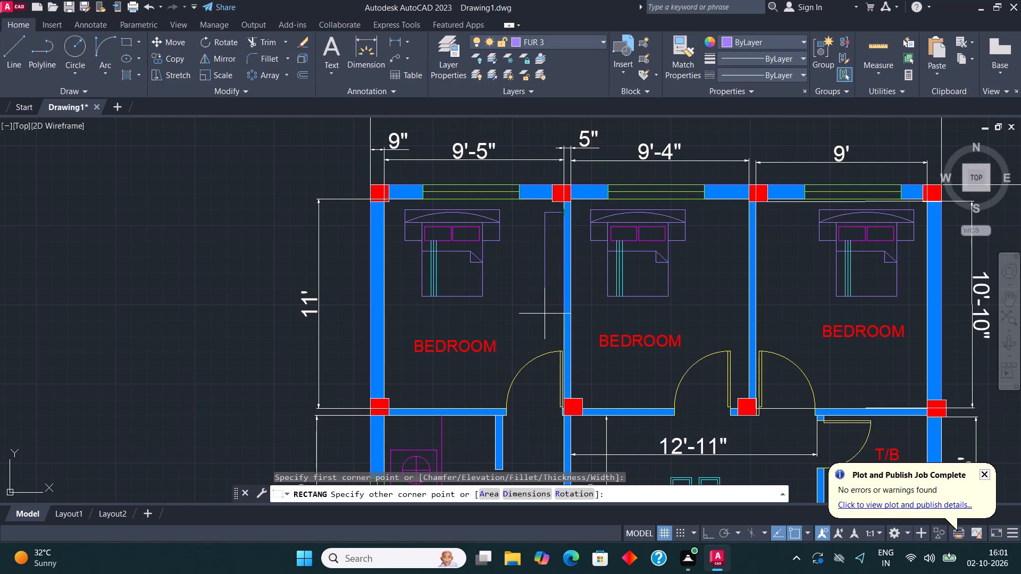
pyautogui.click(534, 341)
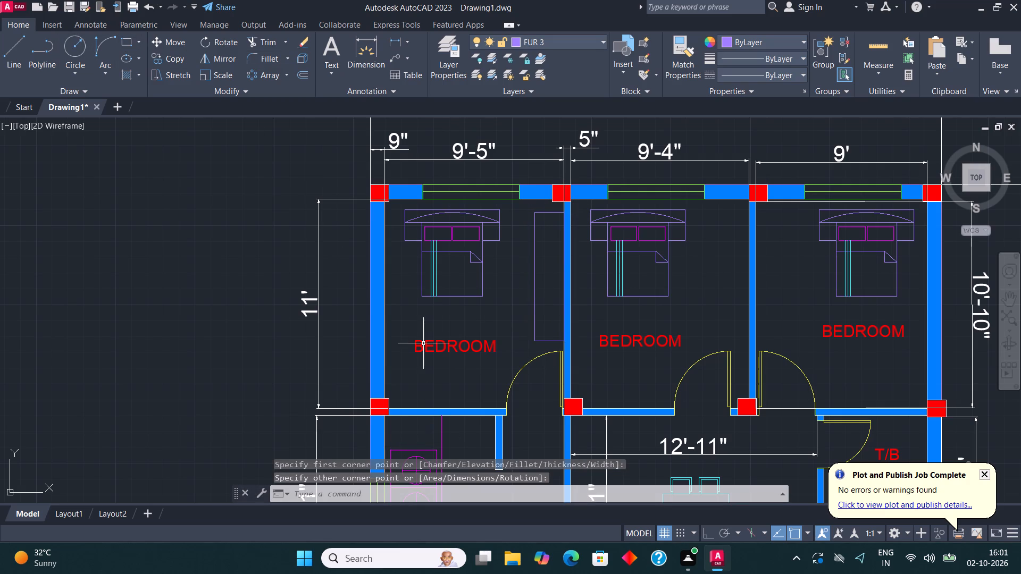
# Draw a long, thin rectangle along the inside of the upper-left bedroom's bottom wall, between the corner column and the door.
pyautogui.click(124, 41)
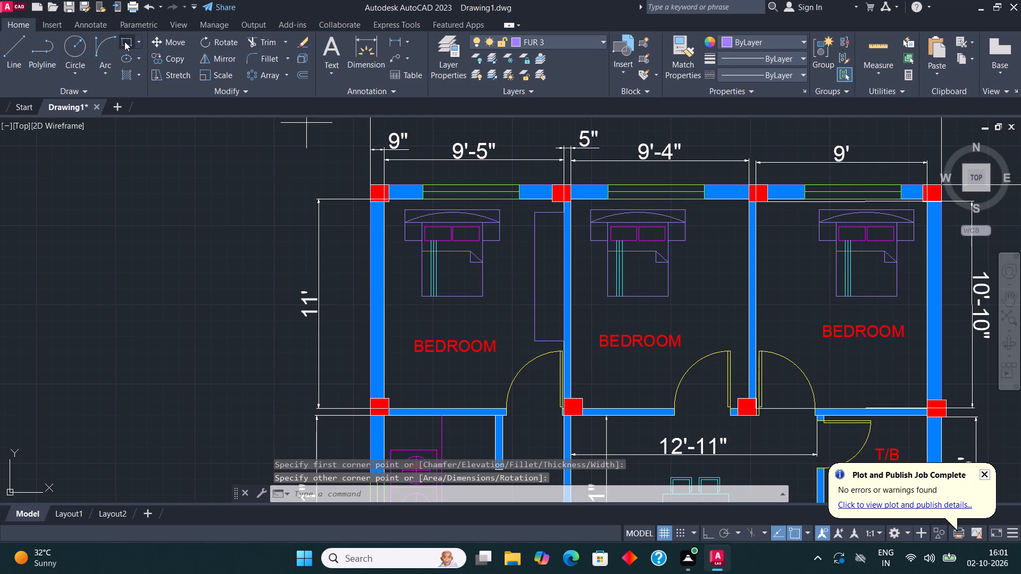
pyautogui.scroll(2, 400, 413)
pyautogui.click(398, 403)
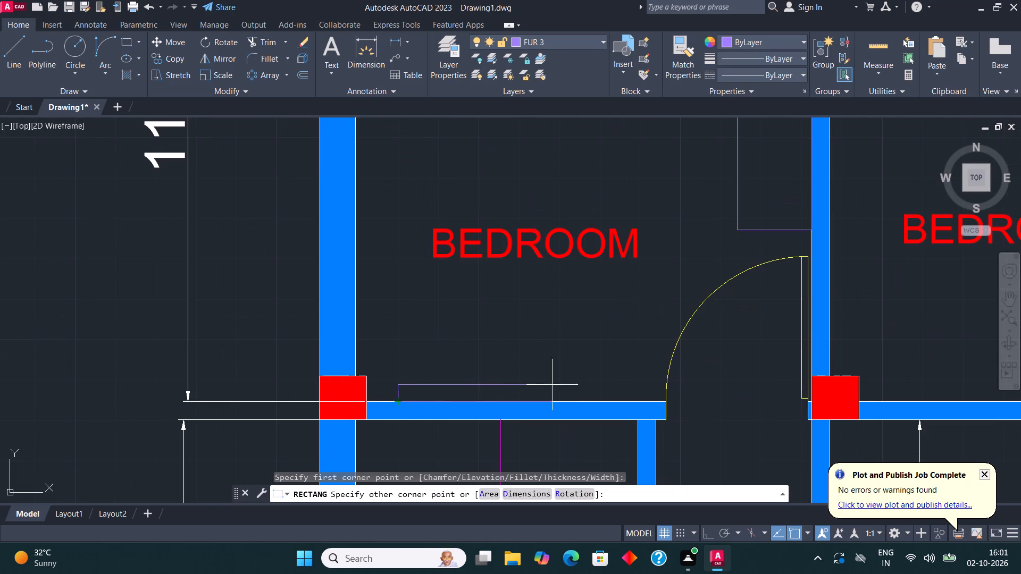
pyautogui.click(612, 383)
pyautogui.moveTo(657, 353); pyautogui.dragTo(357, 285, button='middle')
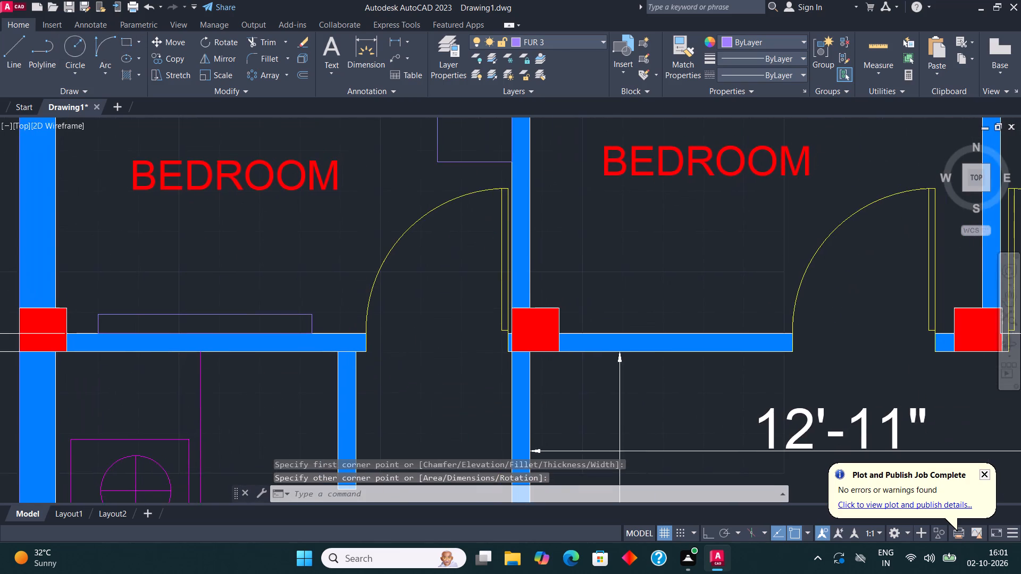
# Copy the long thin rectangle from the upper-left bedroom to the bottom walls of the upper-middle and upper-right bedrooms, clear of the doors.
pyautogui.scroll(-2, 255, 331)
pyautogui.moveTo(287, 315); pyautogui.dragTo(285, 333, button='middle')
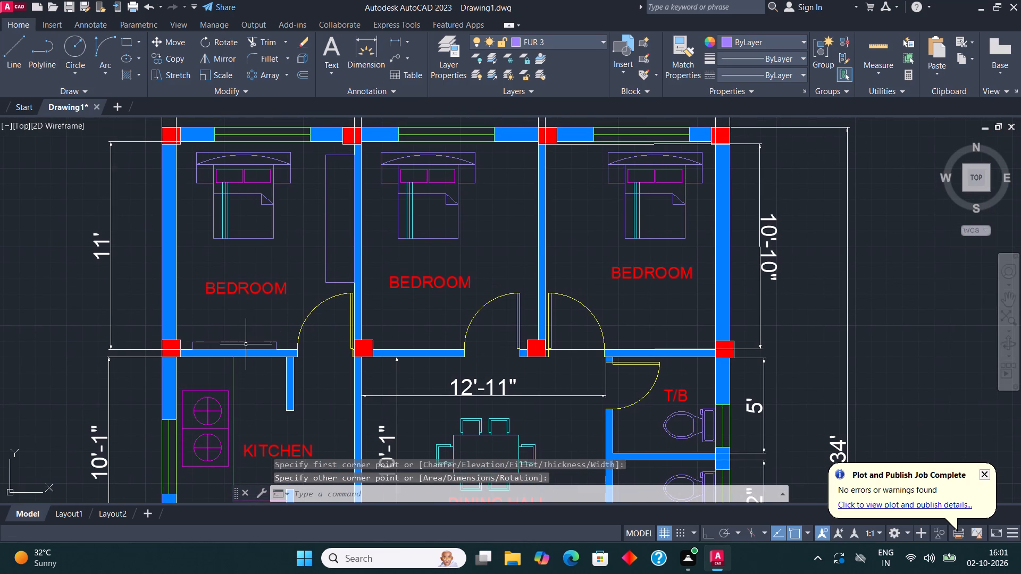
pyautogui.click(245, 343)
pyautogui.click(179, 50)
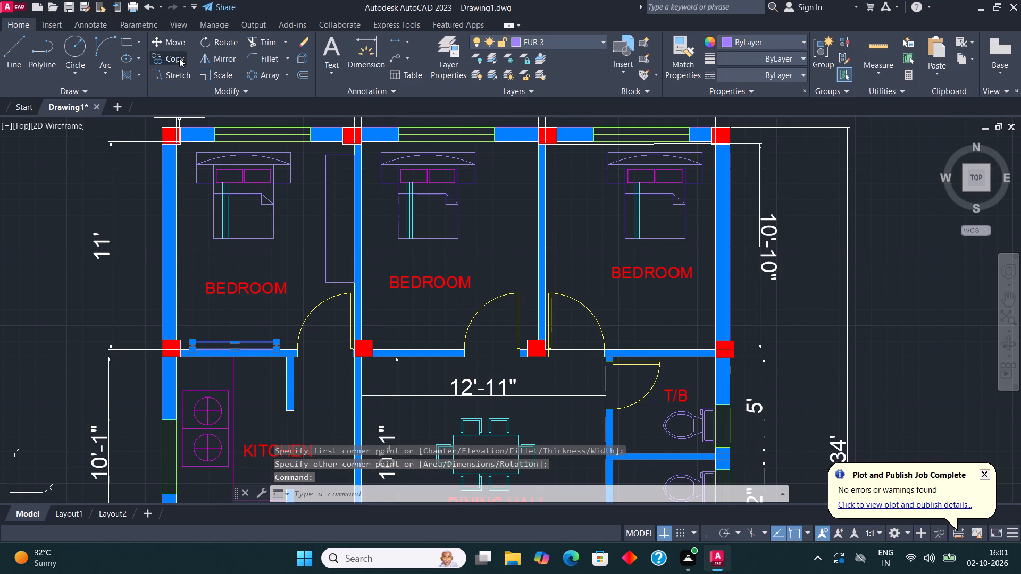
pyautogui.click(179, 58)
pyautogui.click(275, 353)
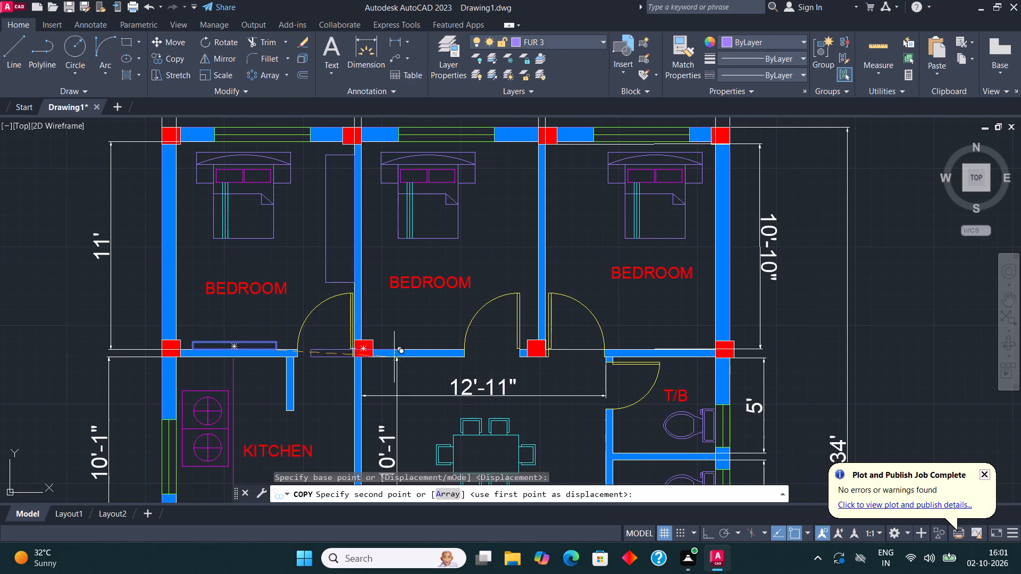
pyautogui.scroll(2, 411, 348)
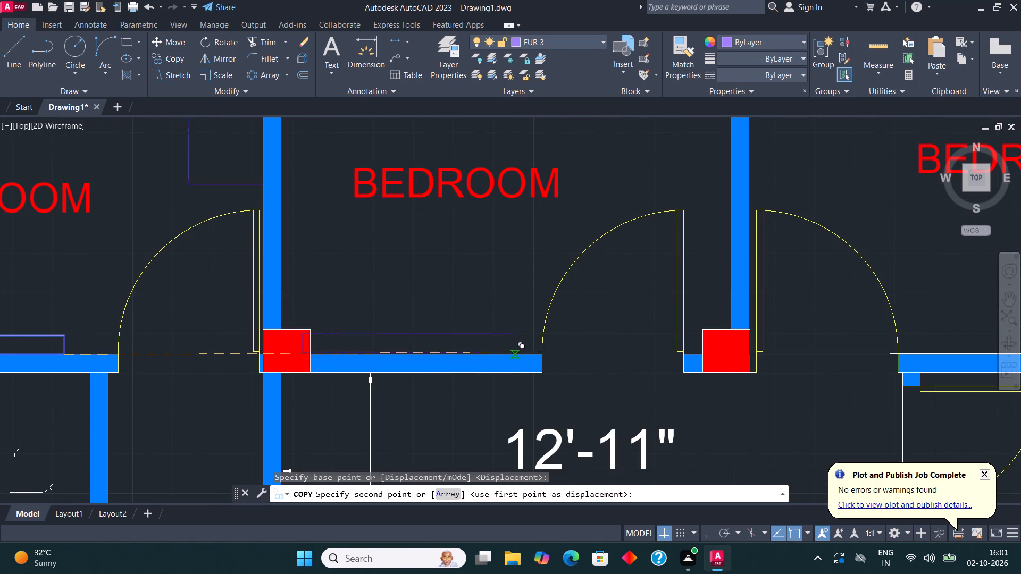
pyautogui.click(533, 350)
pyautogui.scroll(-2, 416, 330)
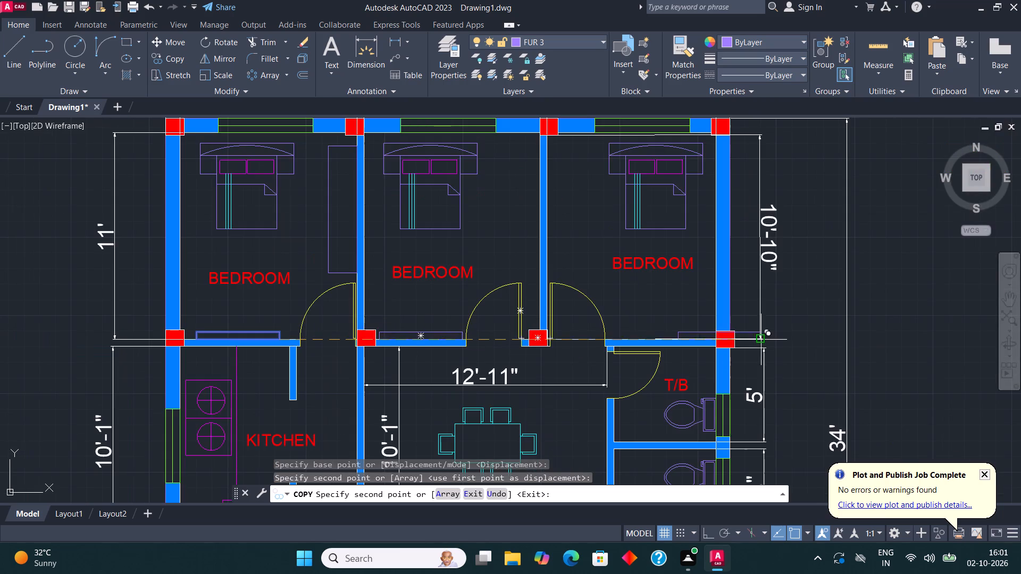
pyautogui.scroll(2, 752, 336)
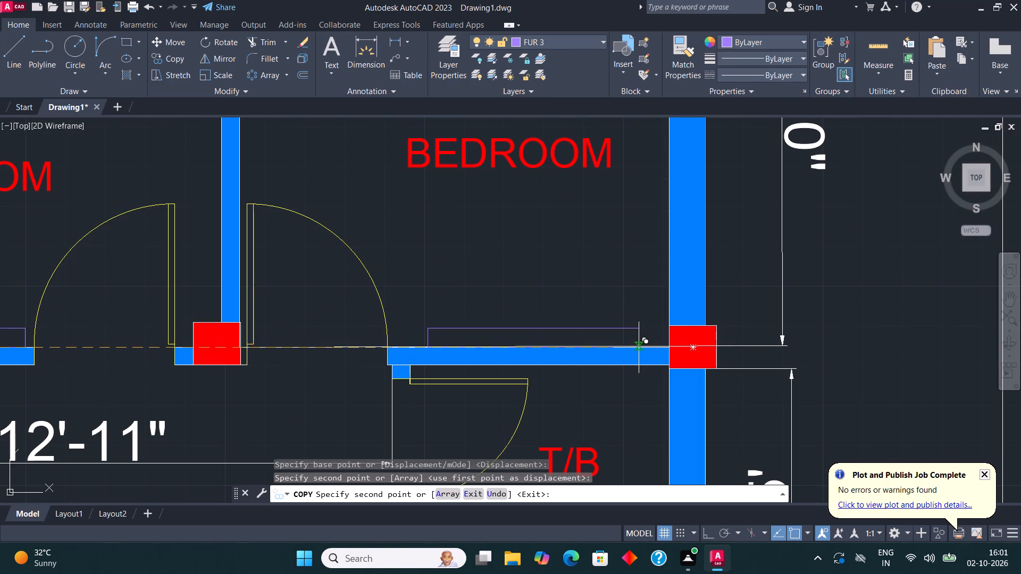
pyautogui.click(639, 348)
pyautogui.scroll(-2, 643, 292)
pyautogui.press('Escape')
# Copy the upper-left bedroom's tall rectangle to the same position against the upper-middle bedroom's east wall.
pyautogui.moveTo(414, 221); pyautogui.dragTo(513, 299, button='middle')
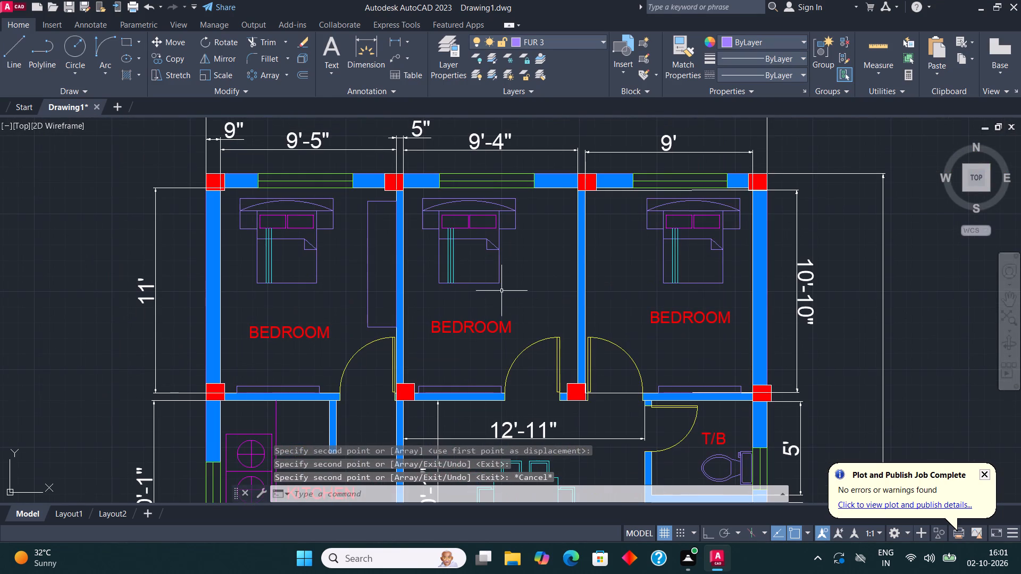
pyautogui.click(367, 271)
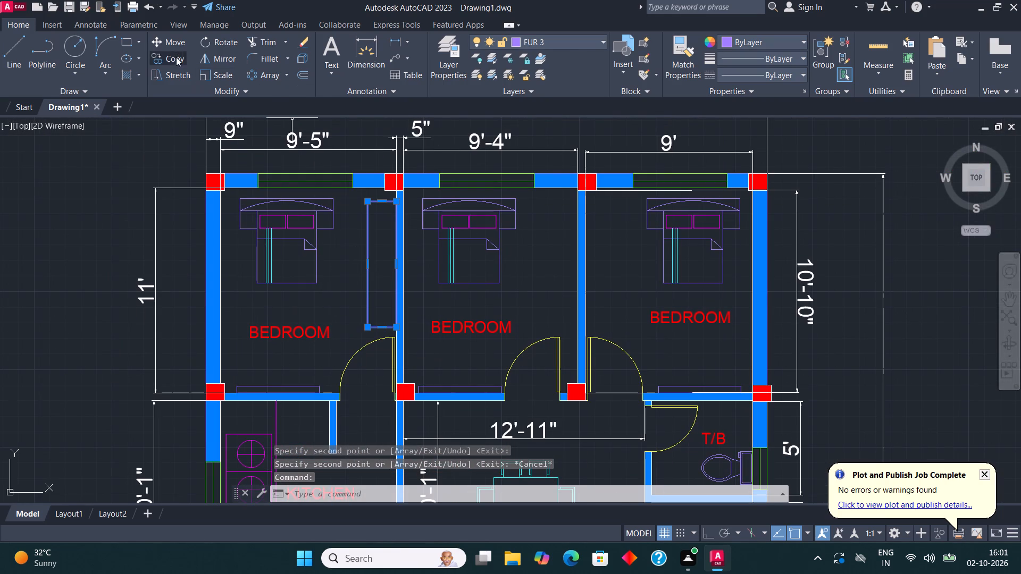
pyautogui.click(176, 57)
pyautogui.click(396, 204)
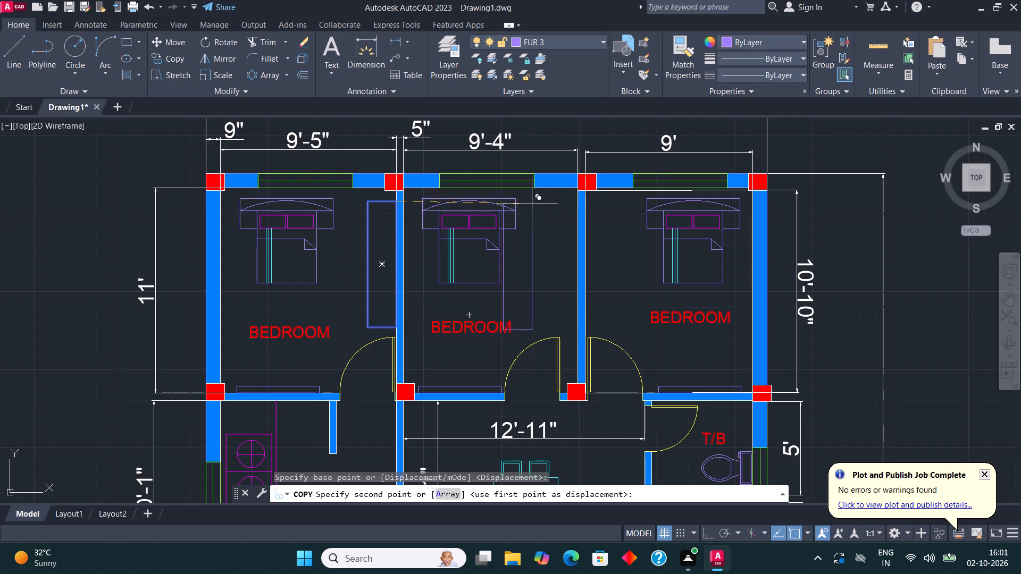
pyautogui.click(576, 199)
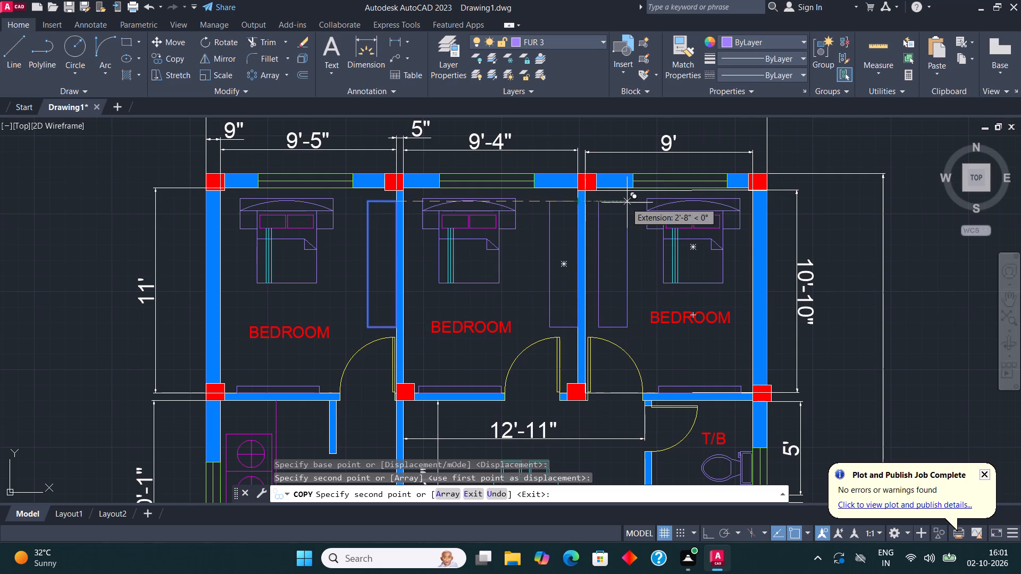
pyautogui.press('Escape')
# Copy the upper-middle bedroom's tall rectangle across the partition, against the upper-right bedroom's west wall.
pyautogui.click(551, 208)
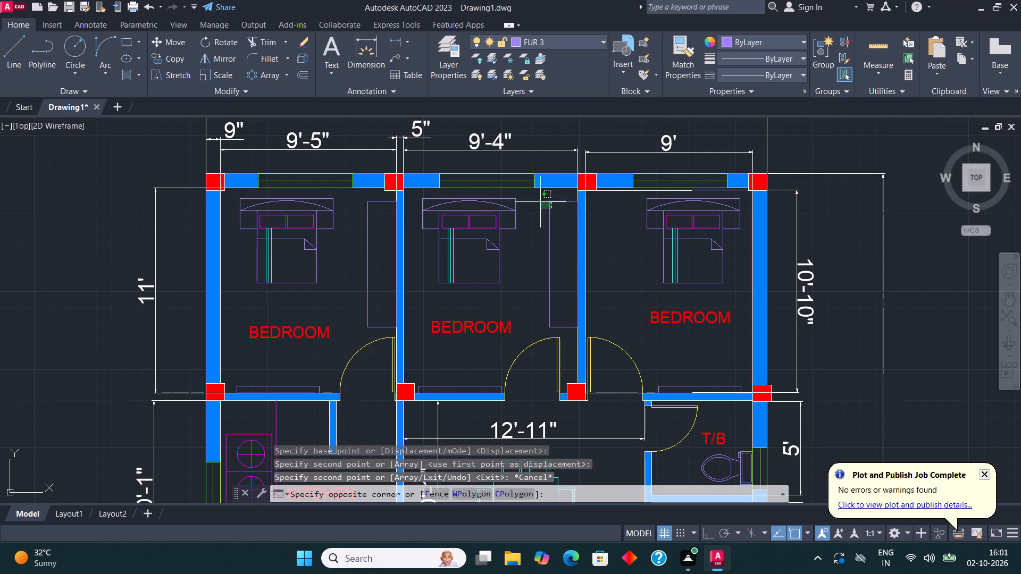
pyautogui.click(534, 205)
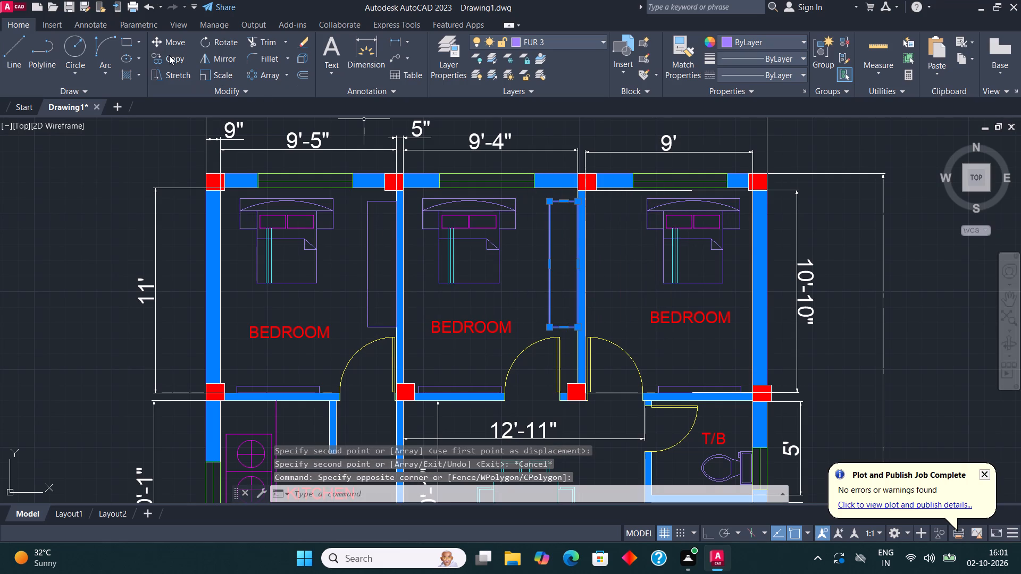
pyautogui.click(169, 55)
pyautogui.click(545, 201)
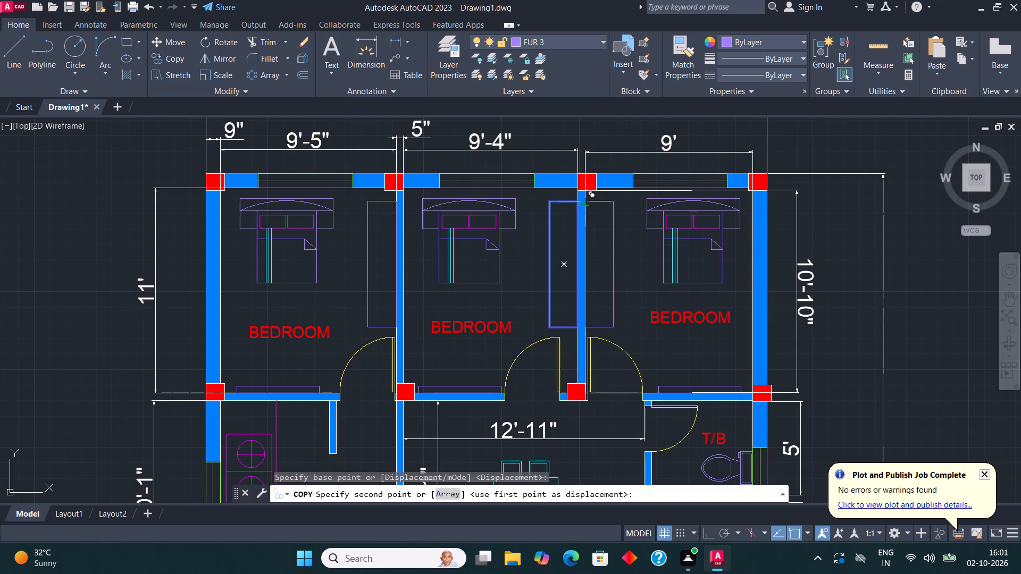
pyautogui.click(587, 201)
pyautogui.press('Escape')
# Copy the upper-left bedroom's tall rectangle to the lower-left bedroom's east wall, between the door swing and the bottom corner column.
pyautogui.scroll(-2, 567, 164)
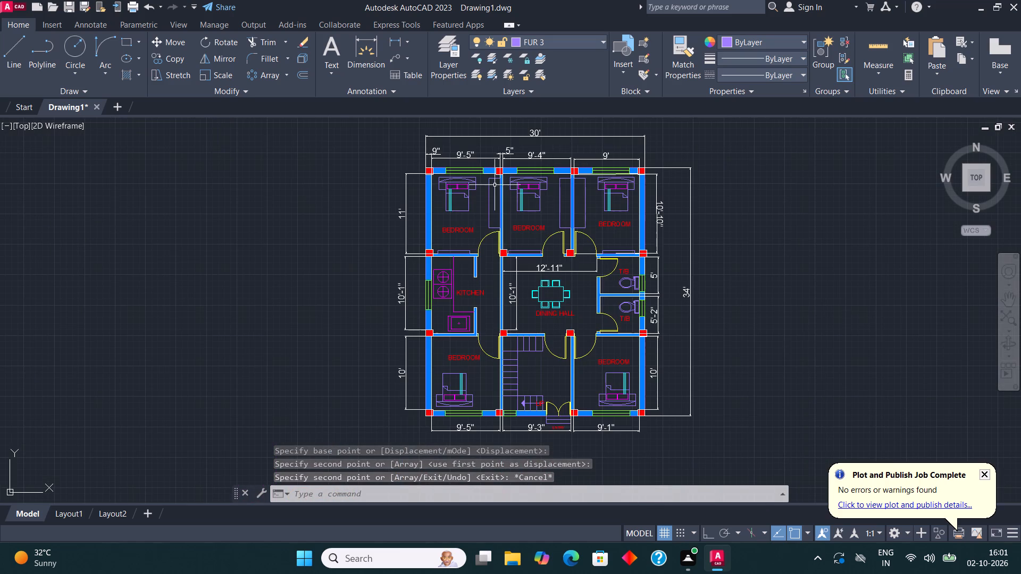
pyautogui.scroll(1, 478, 193)
pyautogui.click(492, 199)
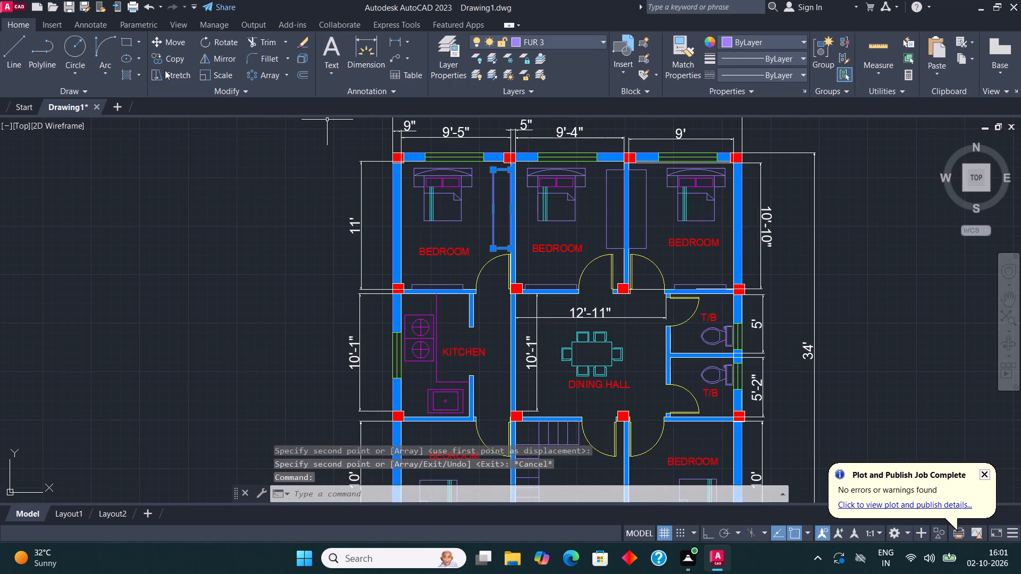
pyautogui.click(172, 53)
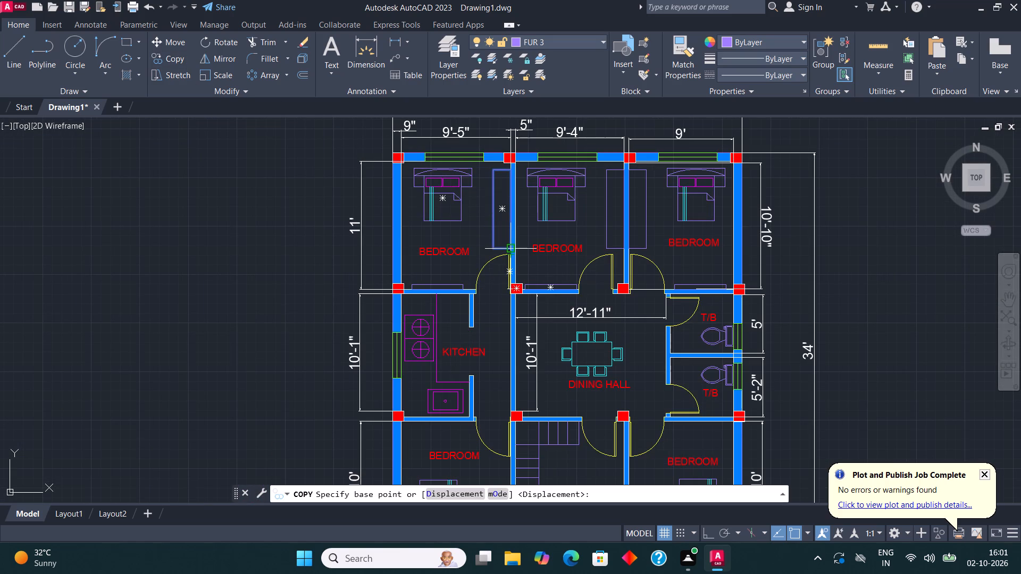
pyautogui.click(513, 247)
pyautogui.scroll(-1, 580, 223)
pyautogui.scroll(3, 526, 424)
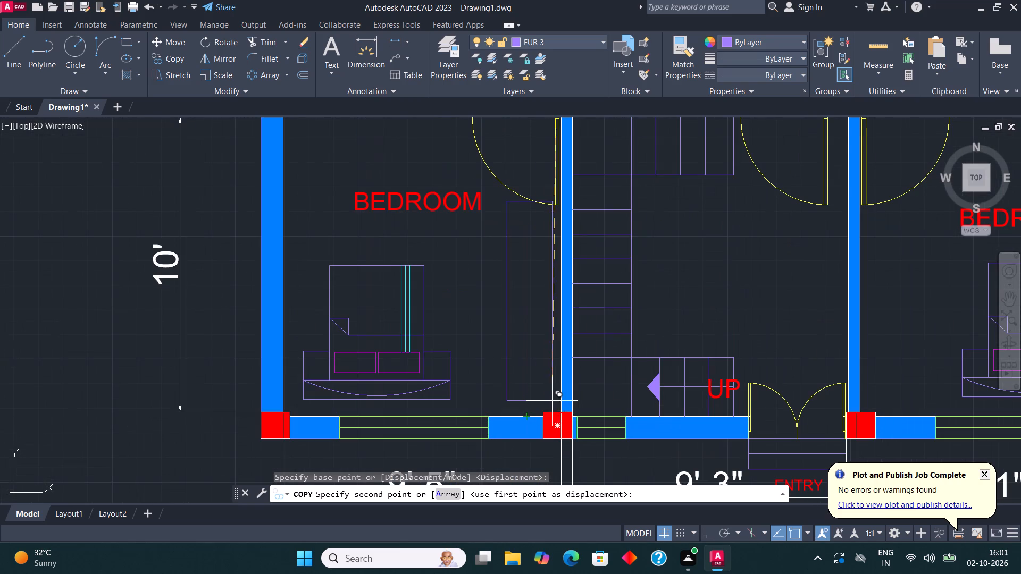
pyautogui.click(559, 401)
pyautogui.scroll(-1, 465, 400)
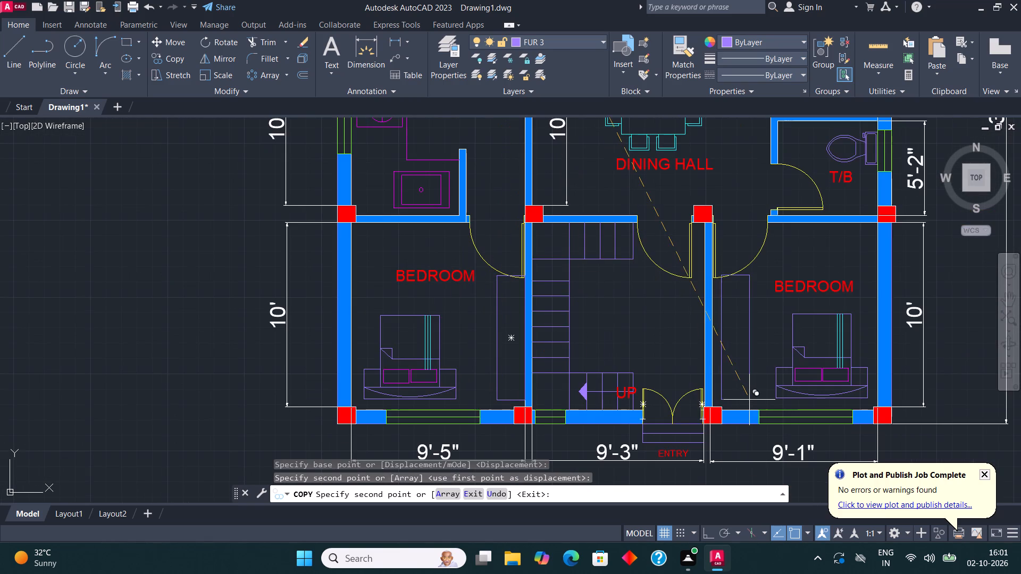
pyautogui.press('Escape')
# Copy the lower-left bedroom's tall rectangle to the lower-right bedroom's west wall, just above the bottom corner column.
pyautogui.click(493, 385)
pyautogui.click(500, 390)
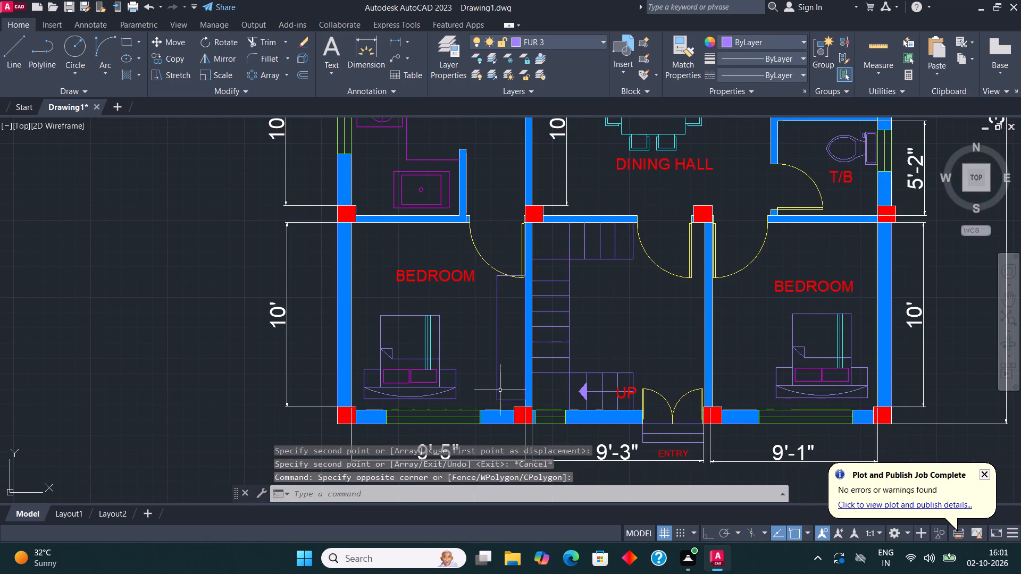
pyautogui.click(498, 385)
pyautogui.click(178, 54)
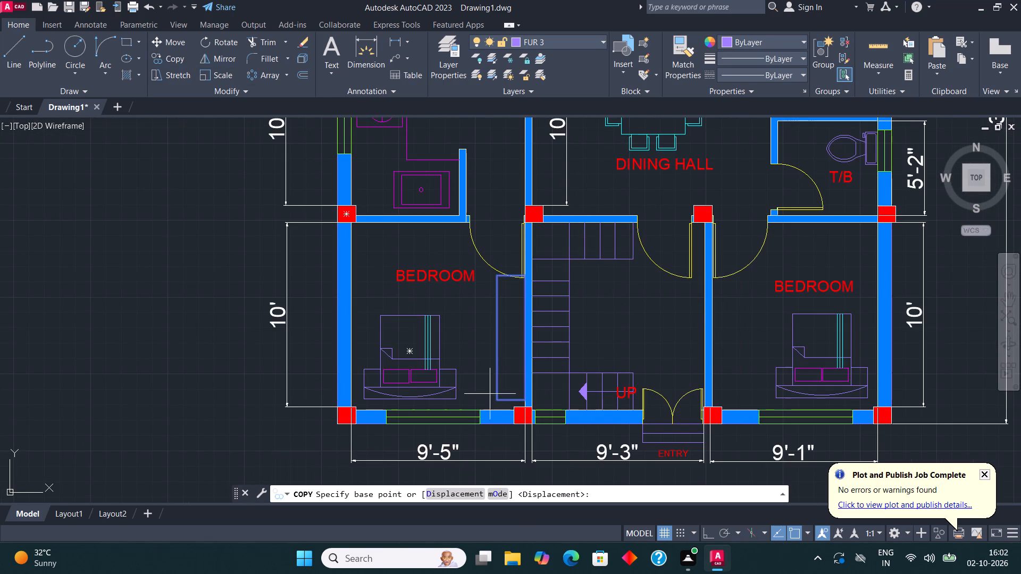
pyautogui.click(498, 403)
pyautogui.scroll(2, 717, 402)
pyautogui.click(699, 399)
pyautogui.scroll(-3, 517, 428)
pyautogui.press('Escape')
# Move the lower-right bedroom's tall rectangle slightly down along the west wall, closer to the bottom corner column.
pyautogui.moveTo(509, 298); pyautogui.dragTo(513, 300, button='middle')
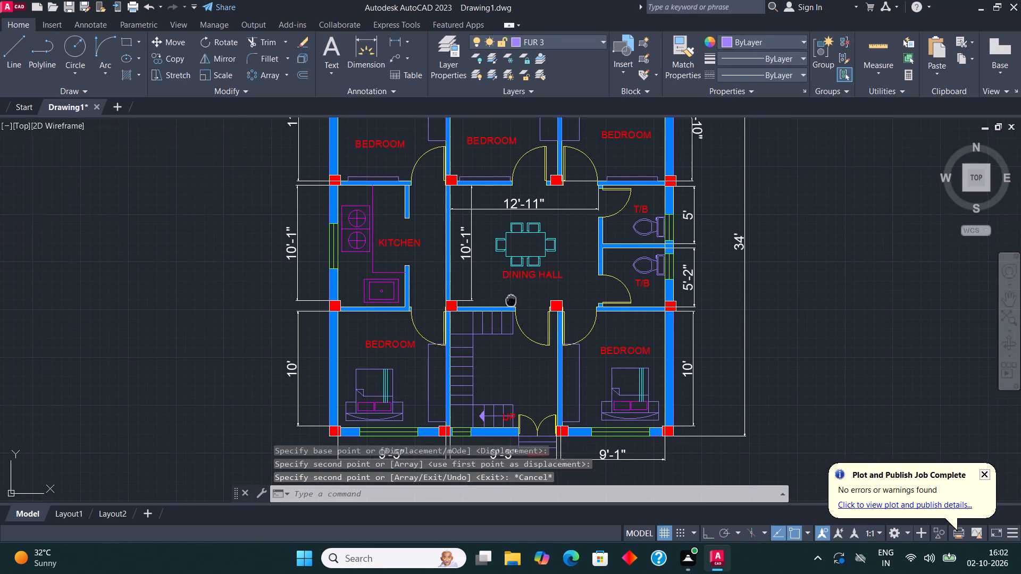
pyautogui.moveTo(513, 300); pyautogui.dragTo(515, 301, button='middle')
pyautogui.scroll(3, 573, 428)
pyautogui.click(569, 419)
pyautogui.click(564, 410)
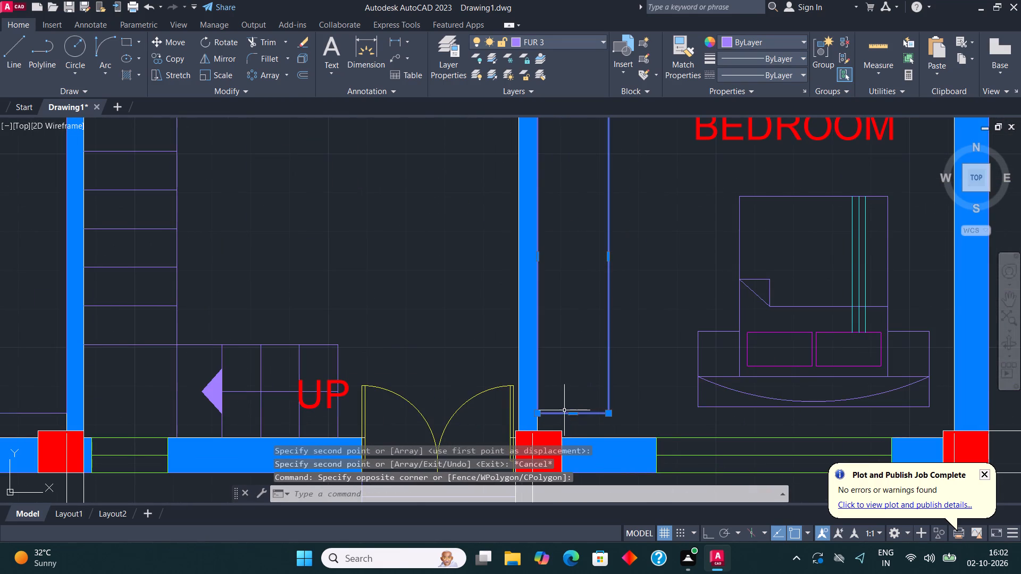
pyautogui.click(164, 43)
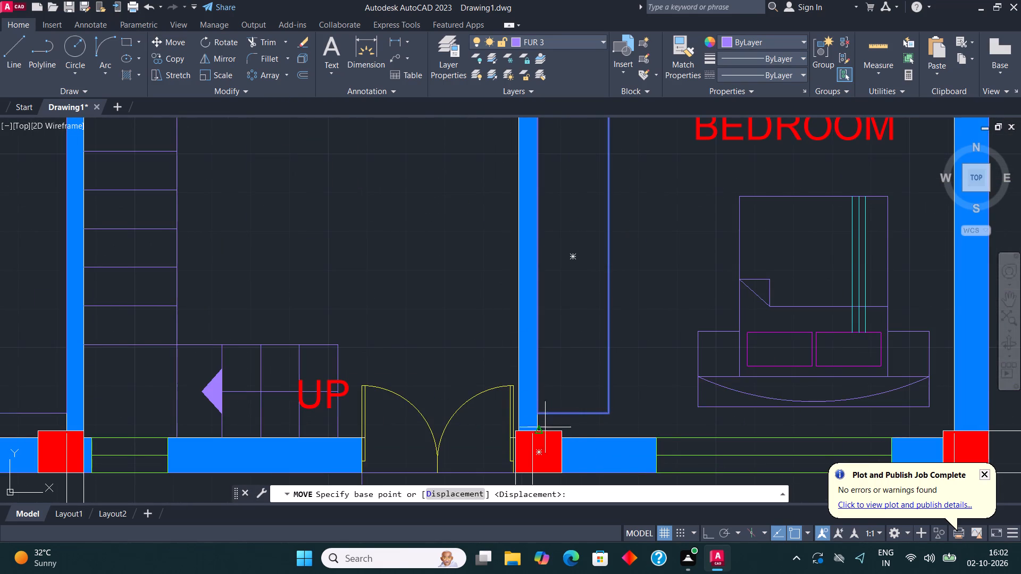
pyautogui.scroll(3, 544, 427)
pyautogui.click(513, 374)
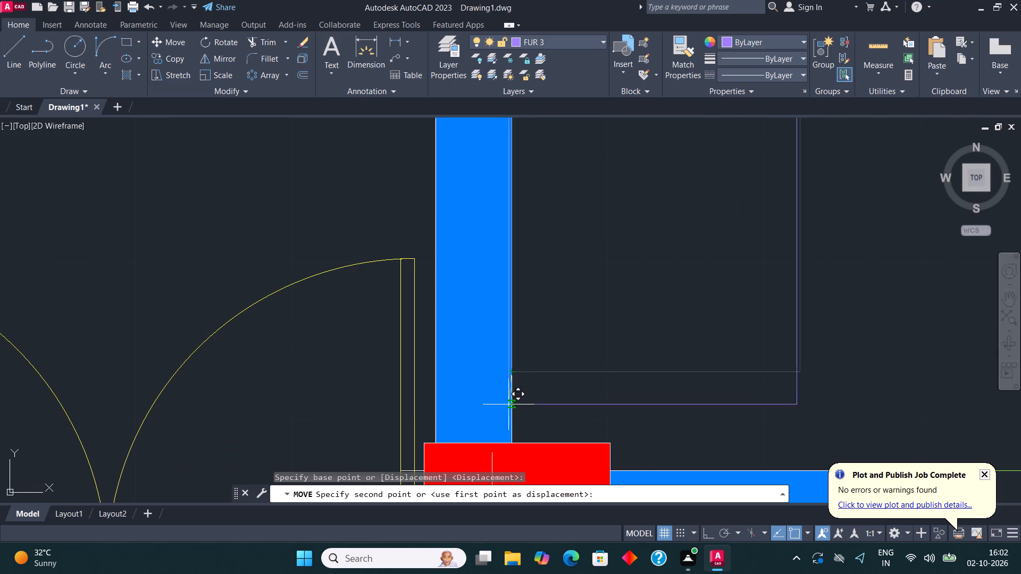
pyautogui.click(509, 412)
pyautogui.scroll(-5, 490, 410)
pyautogui.press('Escape')
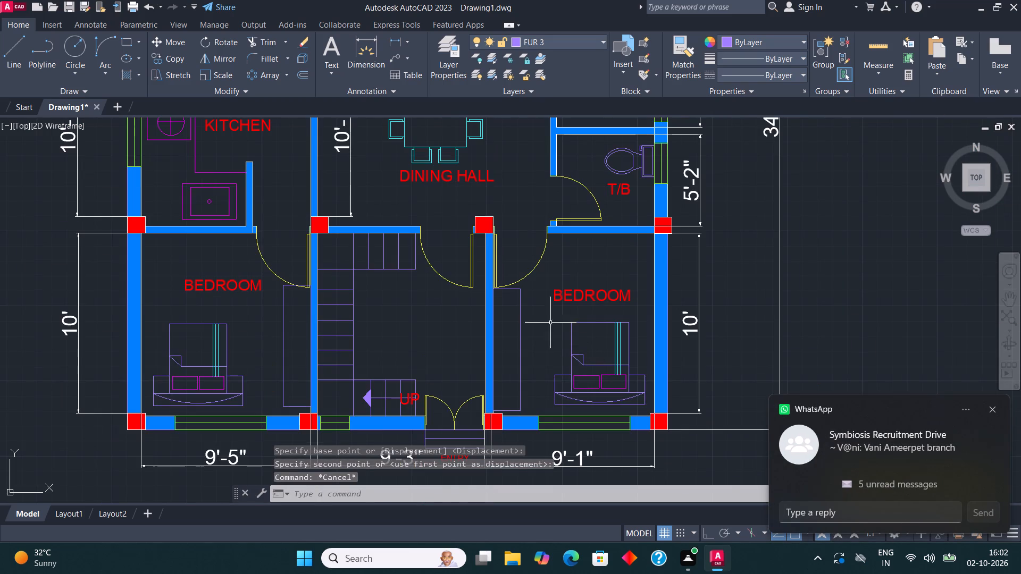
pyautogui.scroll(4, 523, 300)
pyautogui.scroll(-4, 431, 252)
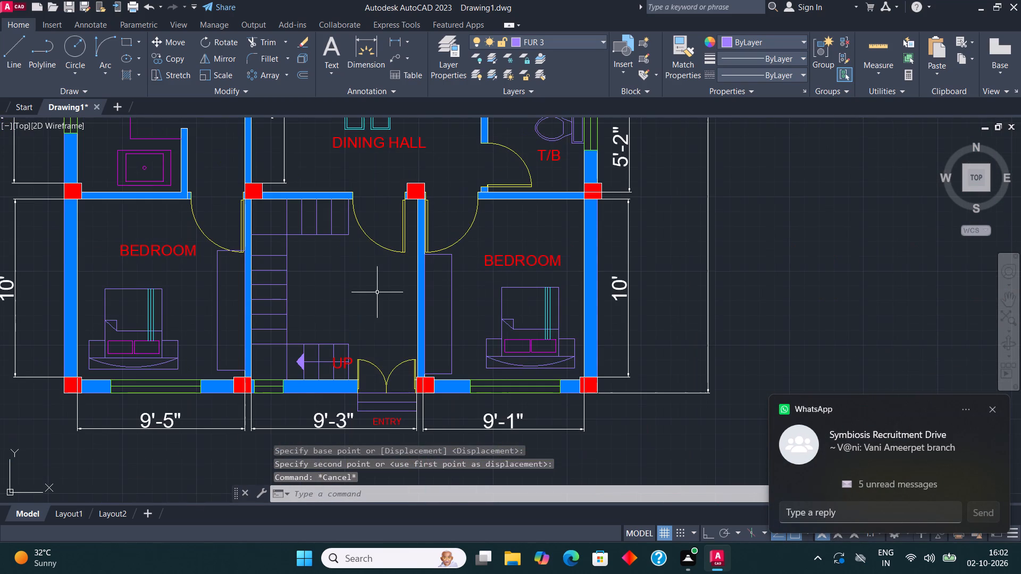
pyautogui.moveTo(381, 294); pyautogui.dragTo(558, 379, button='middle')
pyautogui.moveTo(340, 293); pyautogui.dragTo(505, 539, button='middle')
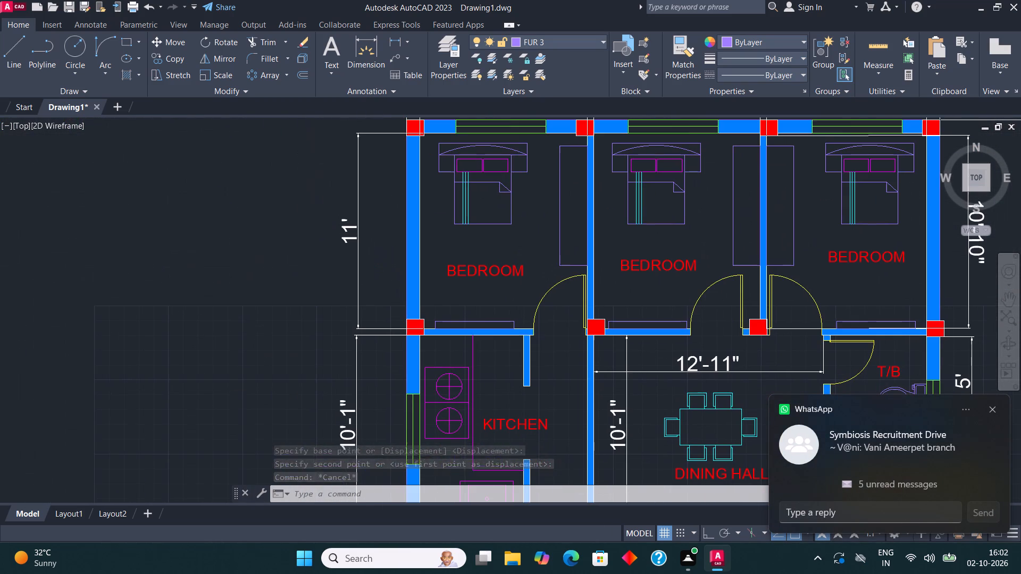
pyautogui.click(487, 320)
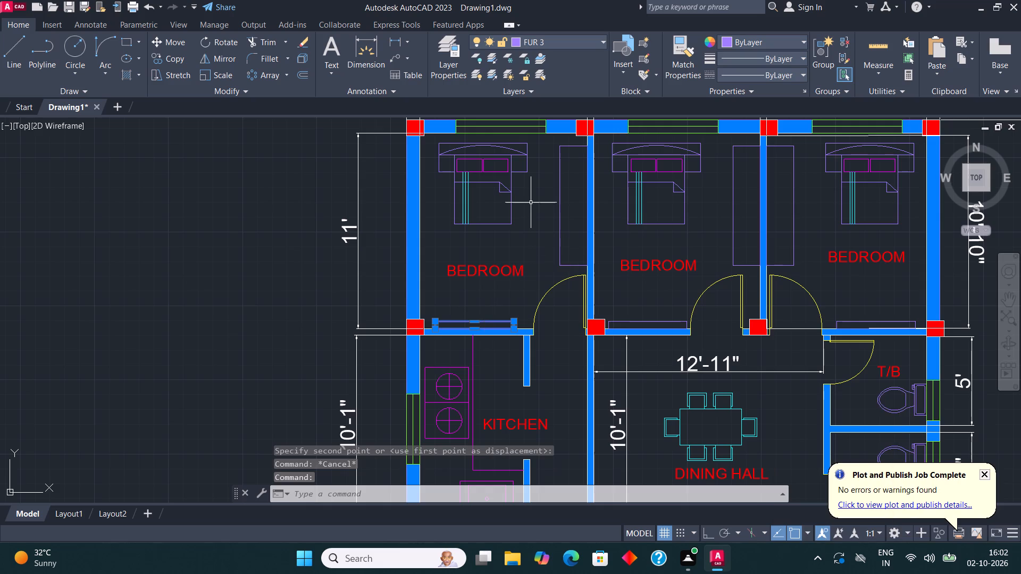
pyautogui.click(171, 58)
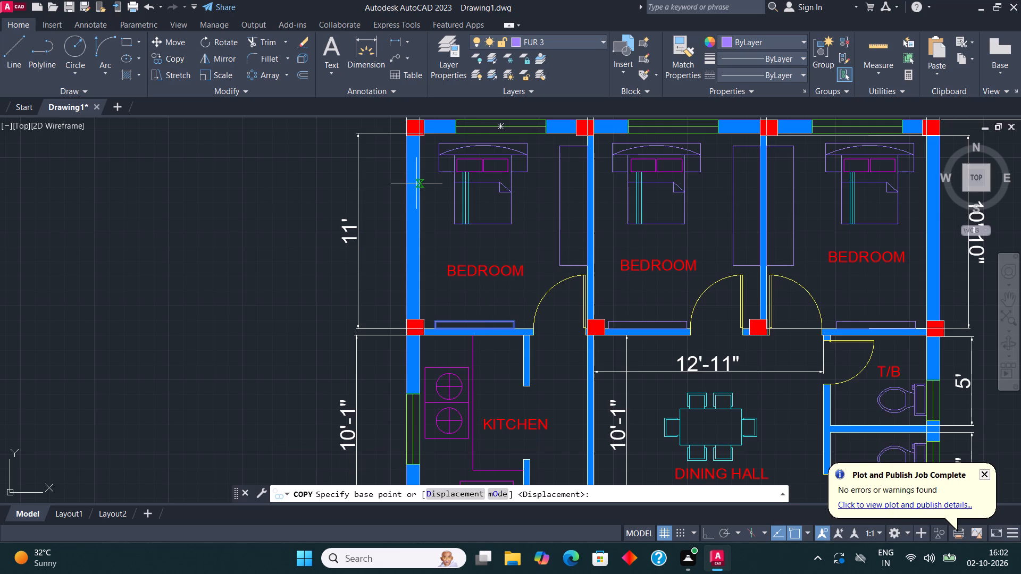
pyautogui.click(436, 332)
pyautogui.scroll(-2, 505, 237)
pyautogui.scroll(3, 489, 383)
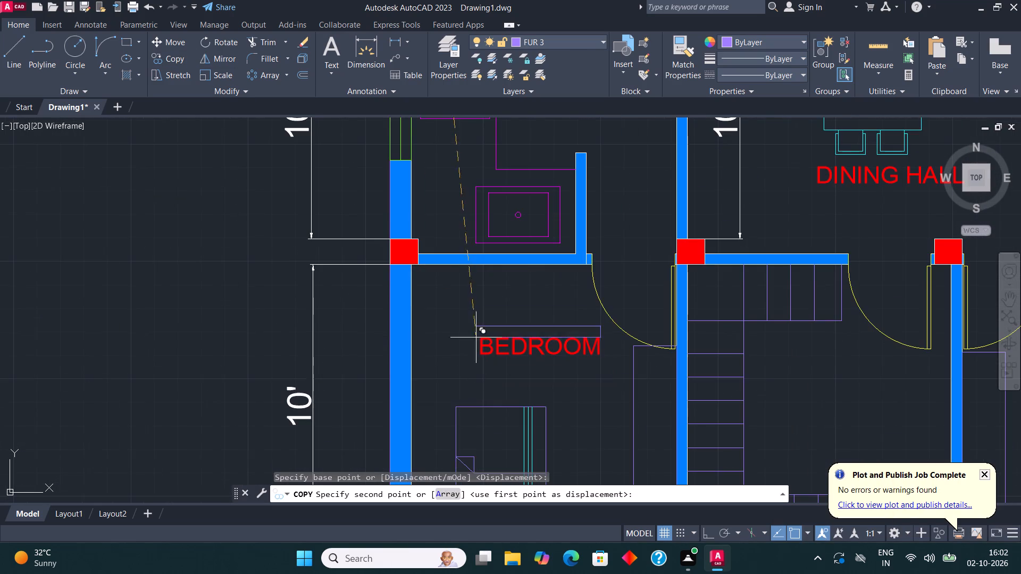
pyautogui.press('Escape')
# Copy the long thin rectangle on the upper-left bedroom's south wall to the lower-left bedroom, against its north wall.
pyautogui.moveTo(478, 303); pyautogui.dragTo(480, 456, button='middle')
pyautogui.scroll(-2, 497, 430)
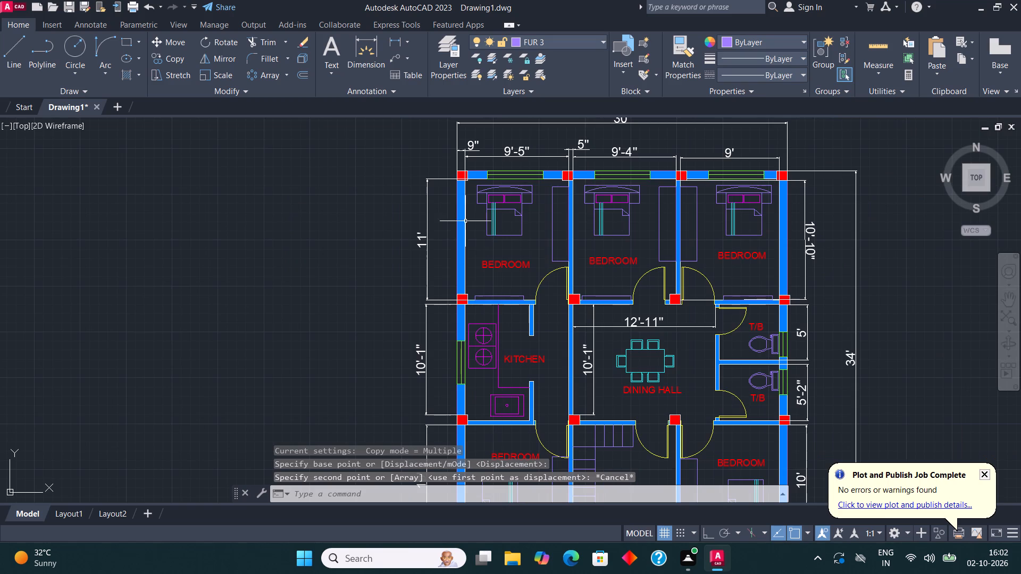
pyautogui.scroll(2, 475, 298)
pyautogui.click(491, 292)
pyautogui.click(482, 281)
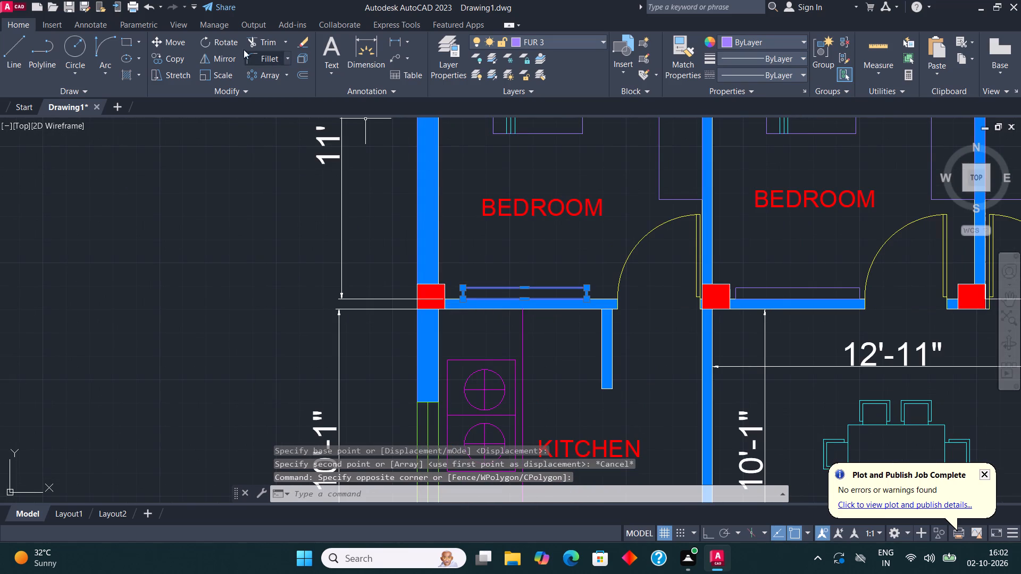
pyautogui.click(173, 58)
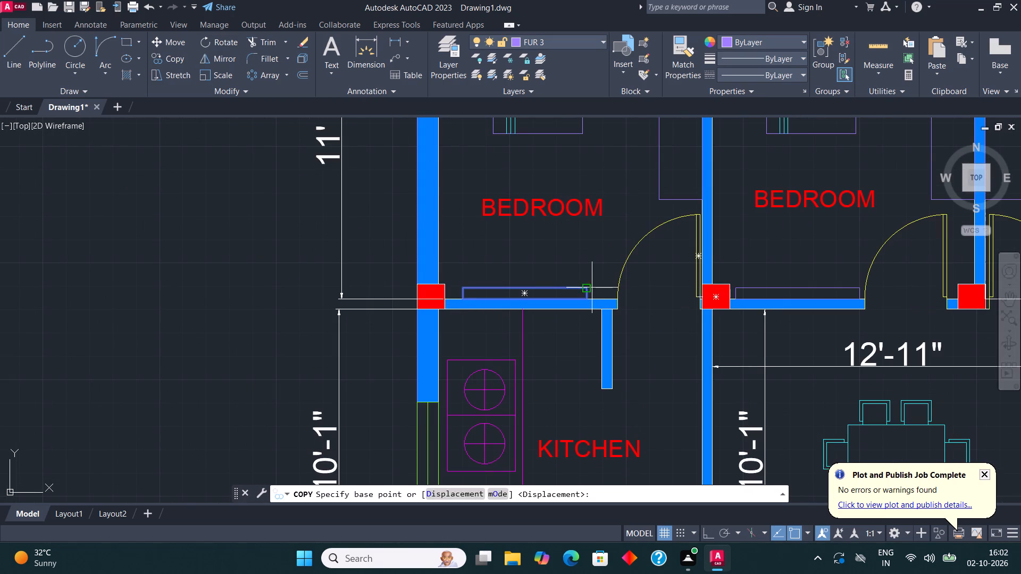
pyautogui.click(590, 284)
pyautogui.scroll(-3, 645, 226)
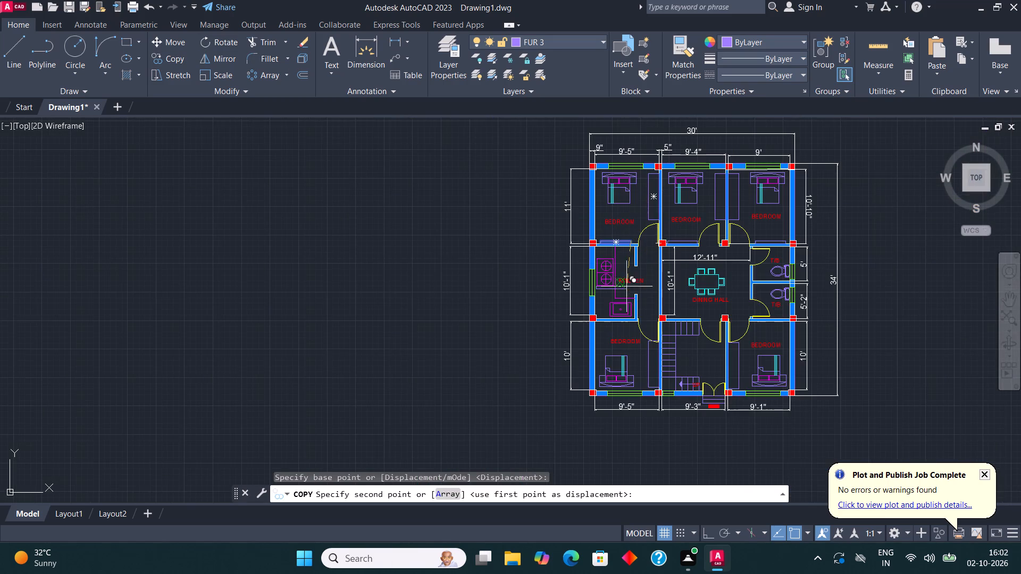
pyautogui.scroll(3, 647, 339)
pyautogui.scroll(2, 560, 314)
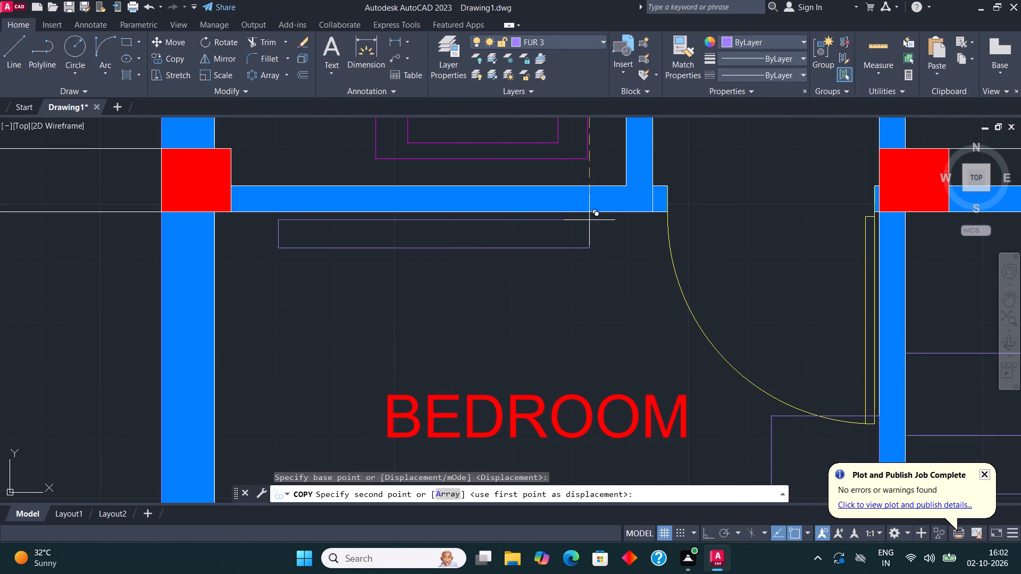
pyautogui.click(595, 216)
# Place another copy of the long thin rectangle against the lower-right bedroom's north wall, between the door swing and the east column.
pyautogui.scroll(-3, 432, 304)
pyautogui.moveTo(680, 297); pyautogui.dragTo(525, 296, button='middle')
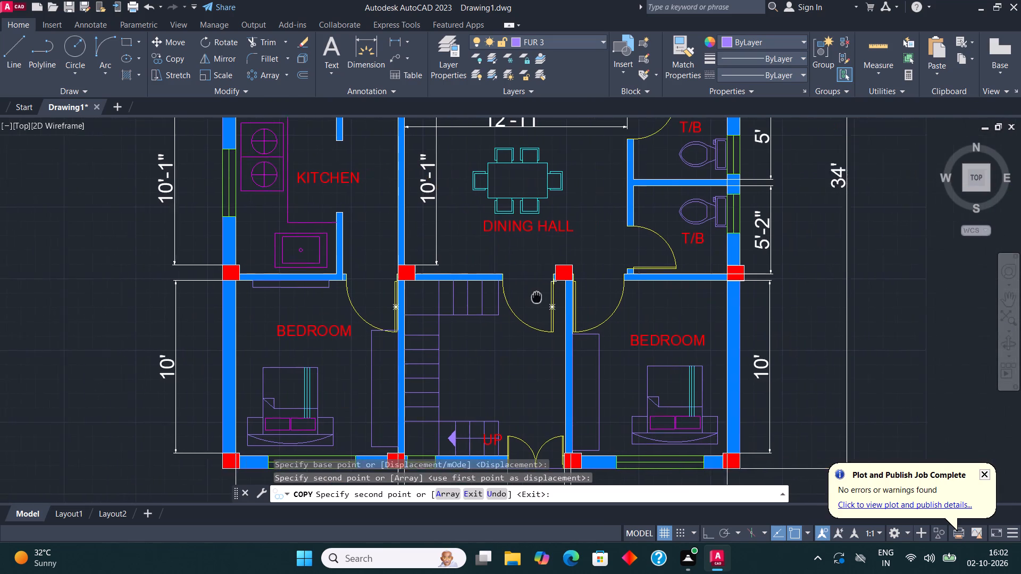
pyautogui.moveTo(525, 296); pyautogui.dragTo(512, 296, button='middle')
pyautogui.scroll(2, 705, 292)
pyautogui.click(659, 263)
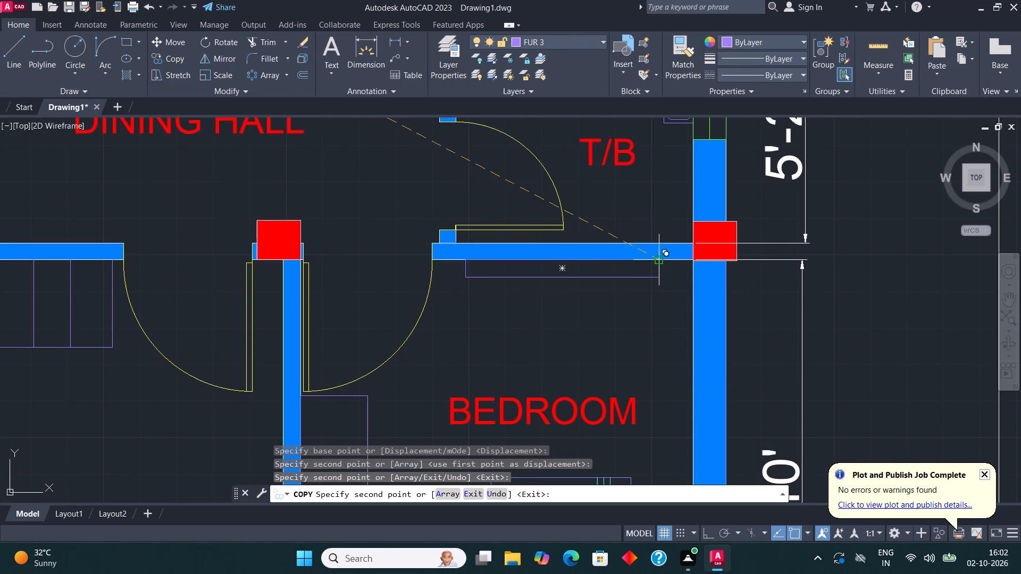
pyautogui.scroll(-4, 646, 284)
pyautogui.press('Escape')
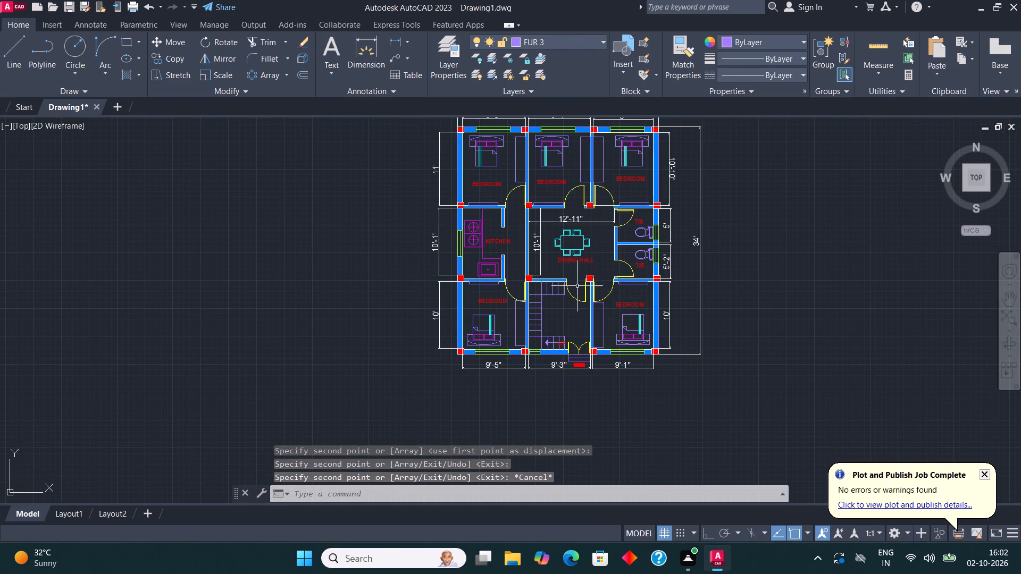
# Add the multiline text title "5BHK HOUSE PLAN" below the floor plan.
pyautogui.moveTo(634, 246); pyautogui.dragTo(590, 259, button='middle')
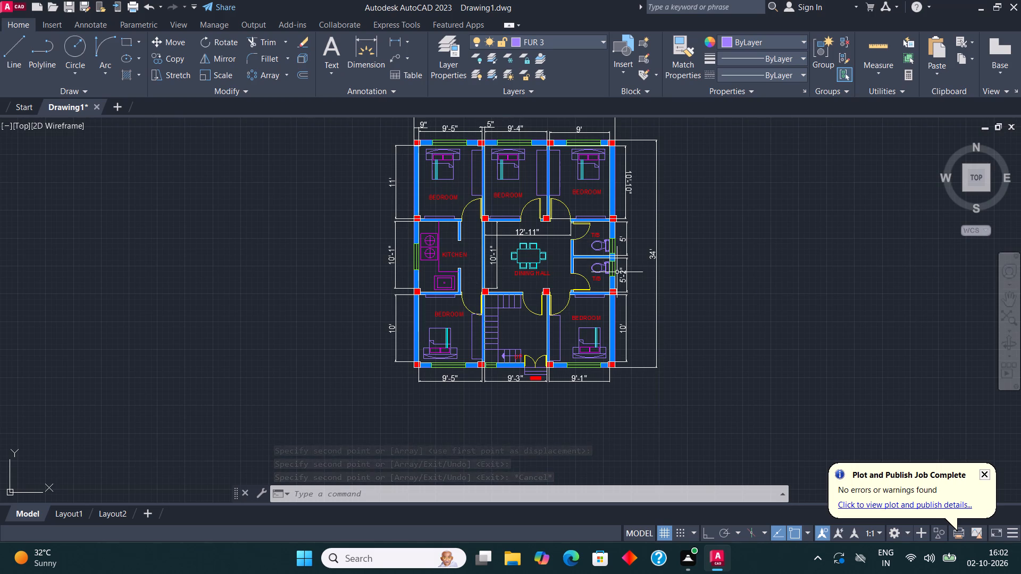
pyautogui.moveTo(617, 272); pyautogui.dragTo(613, 243, button='middle')
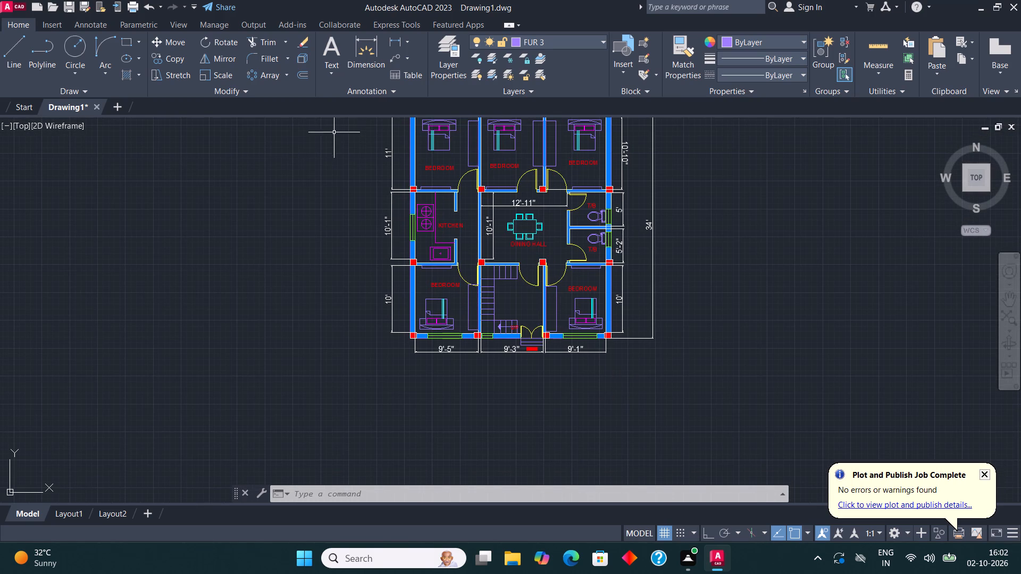
pyautogui.click(334, 43)
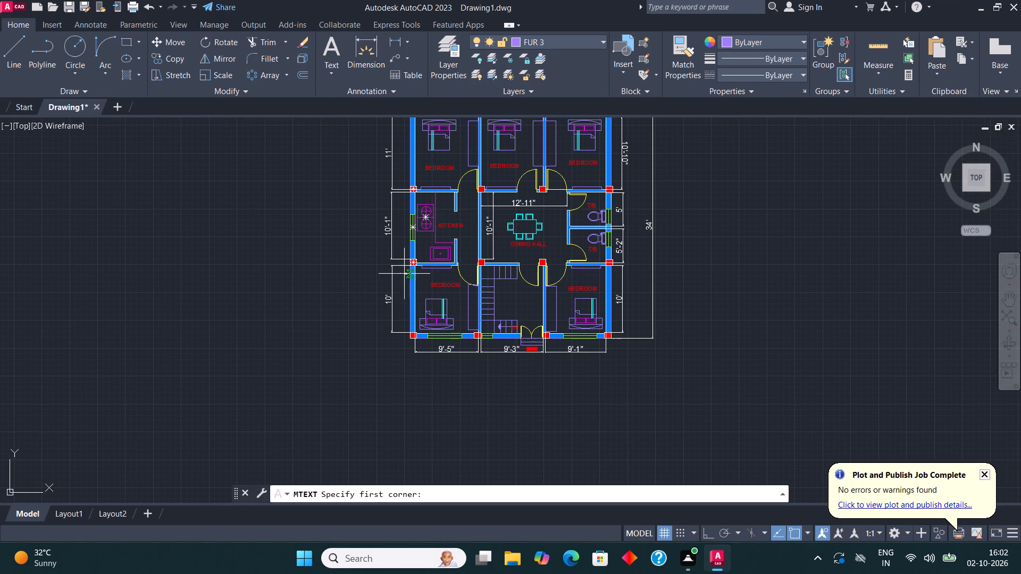
pyautogui.click(457, 423)
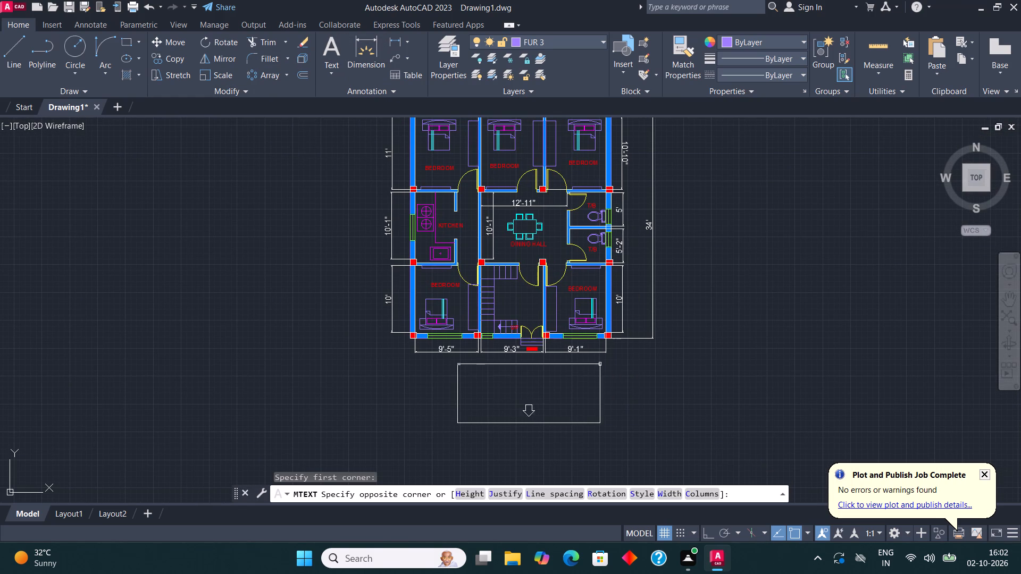
pyautogui.click(703, 391)
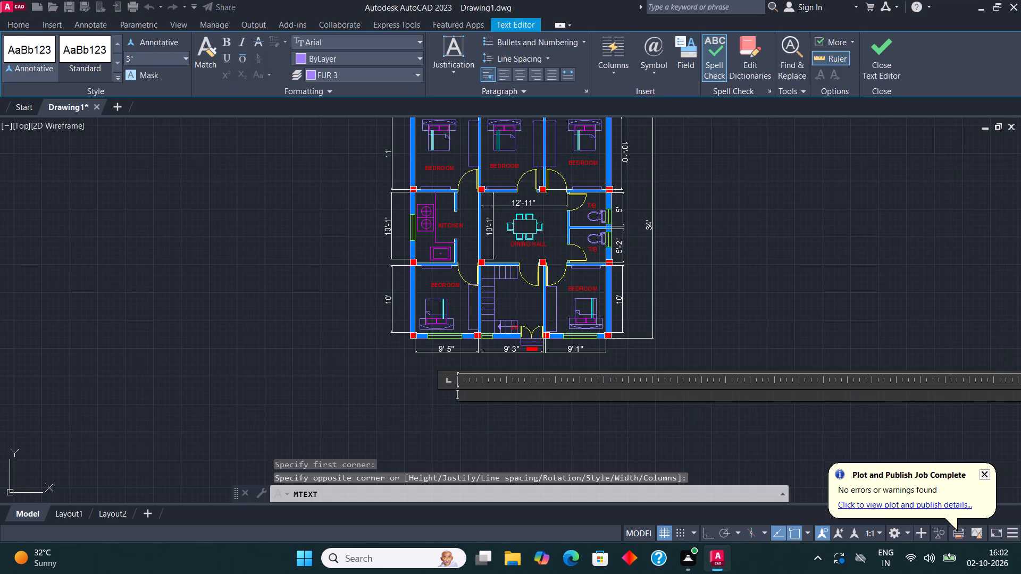
pyautogui.write('5BHK HOUSE PLAN')
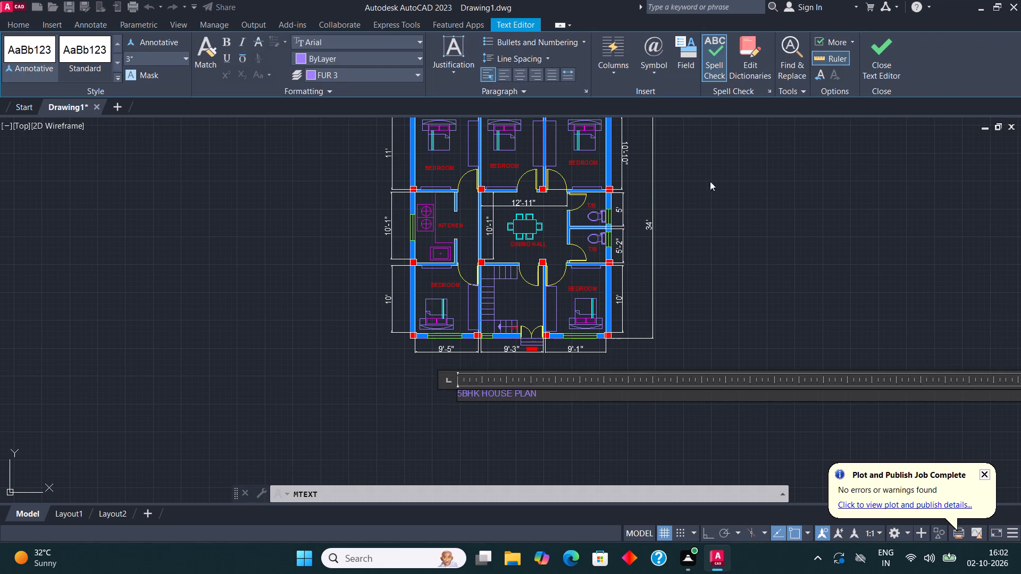
pyautogui.click(892, 38)
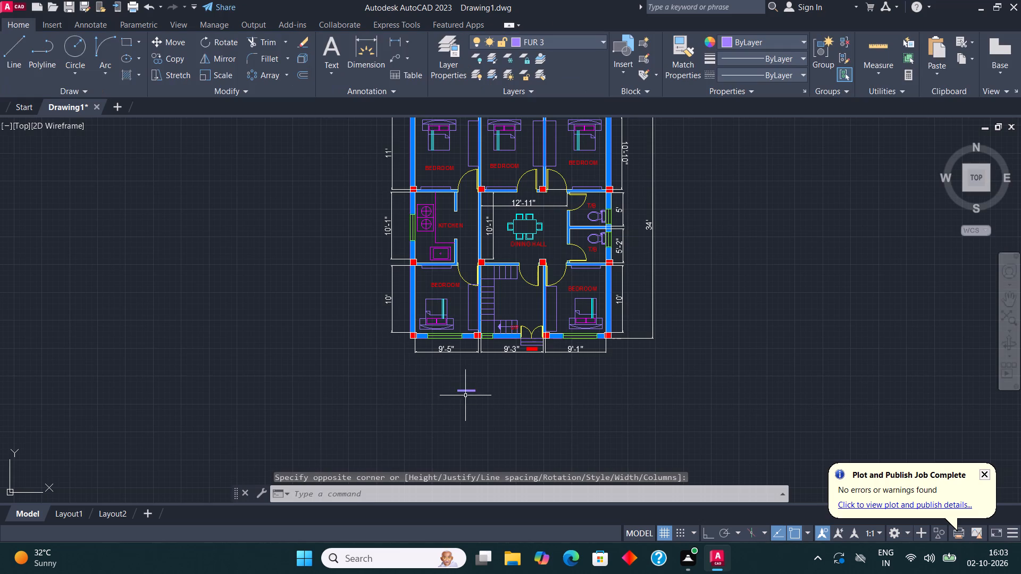
# Scale up the 5BHK HOUSE PLAN title freehand from a base point just above it.
pyautogui.click(464, 391)
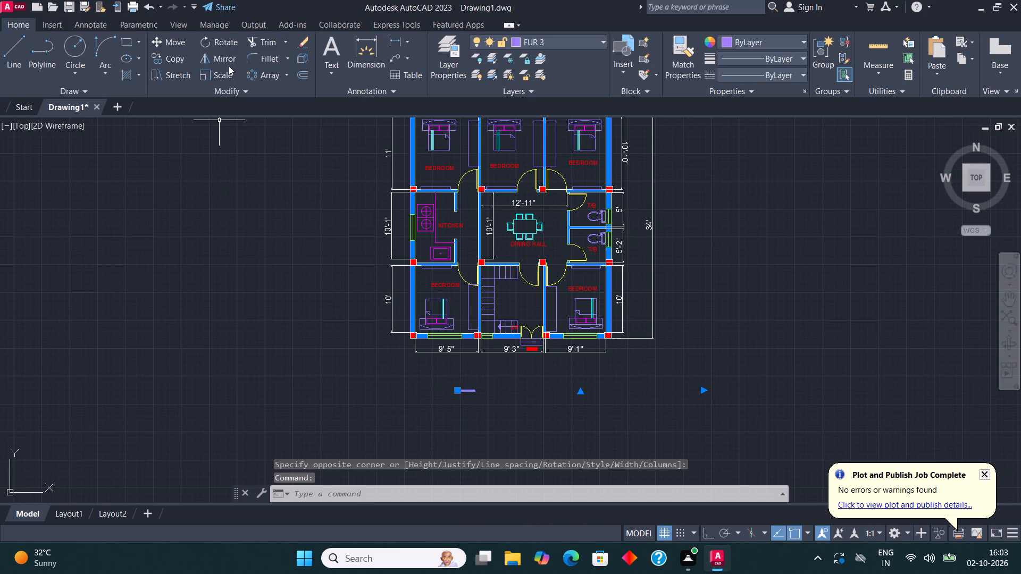
pyautogui.click(228, 72)
pyautogui.click(464, 382)
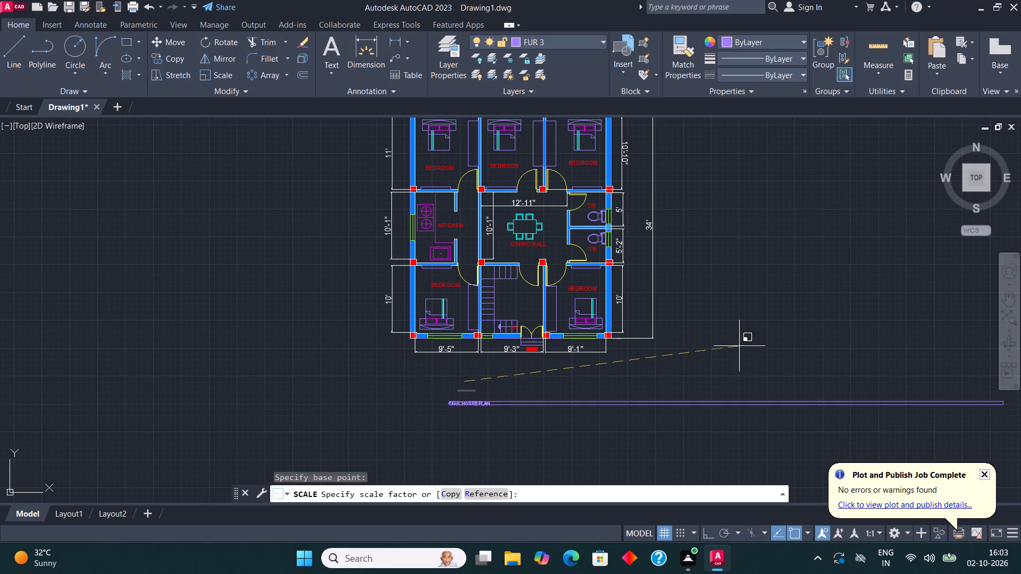
pyautogui.click(892, 328)
# Assign the 5BHK HOUSE PLAN title to the COLUMN layer.
pyautogui.click(463, 419)
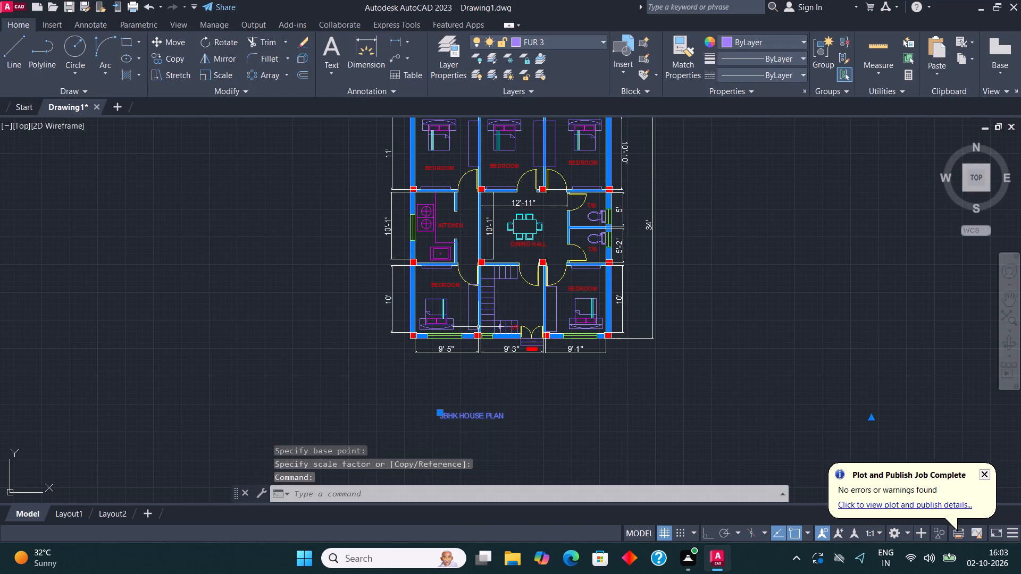
pyautogui.click(564, 37)
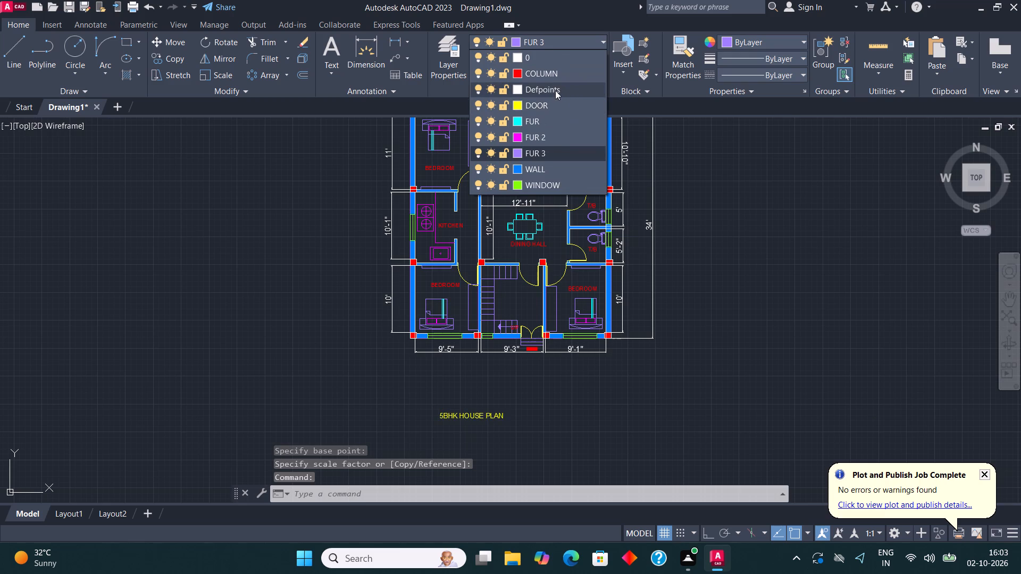
pyautogui.click(554, 82)
pyautogui.press('Escape')
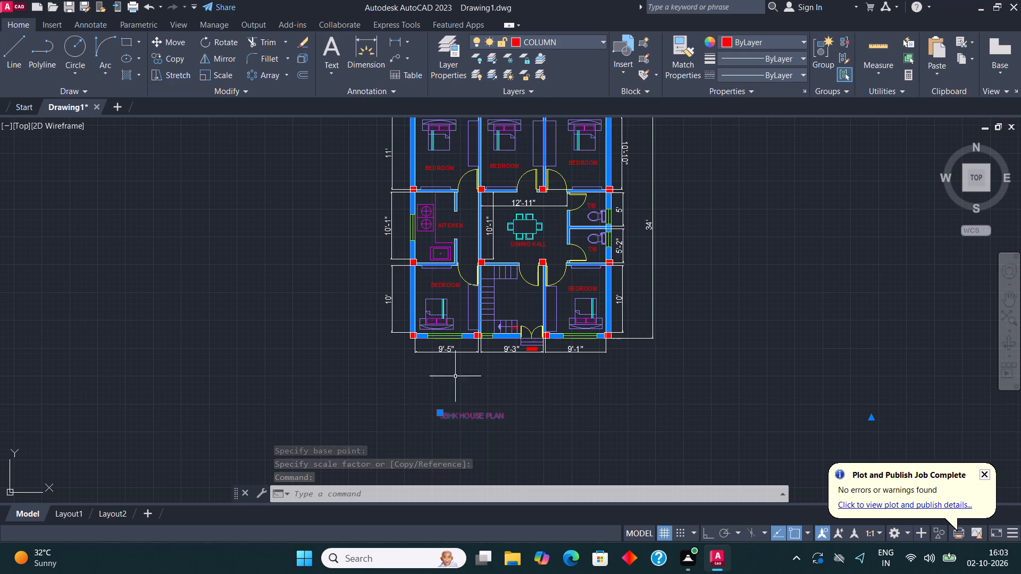
# Scale up the 5BHK HOUSE PLAN title again until its lettering is clearly larger than the room labels.
pyautogui.click(476, 419)
pyautogui.click(227, 74)
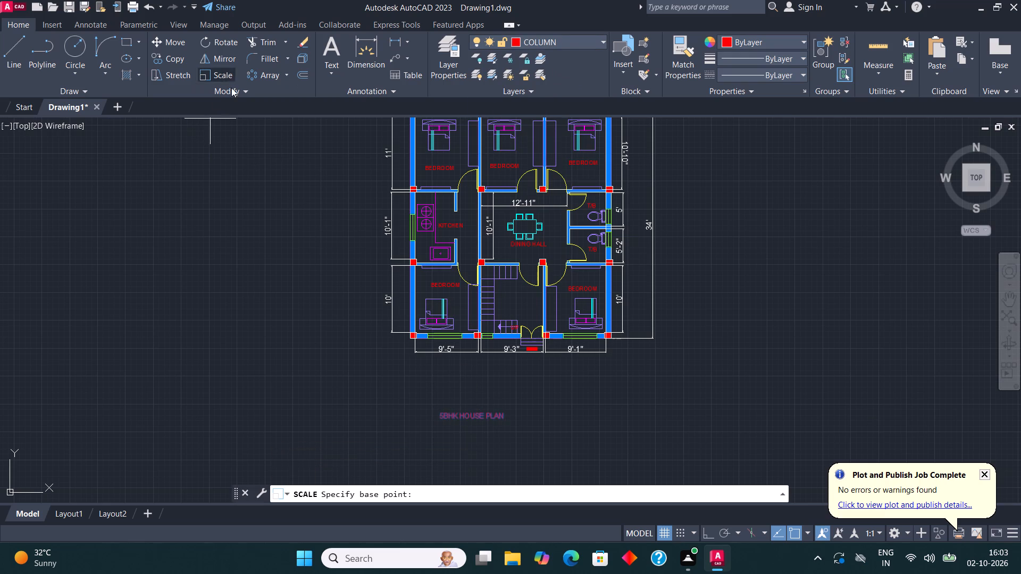
pyautogui.scroll(-1, 322, 281)
pyautogui.click(387, 361)
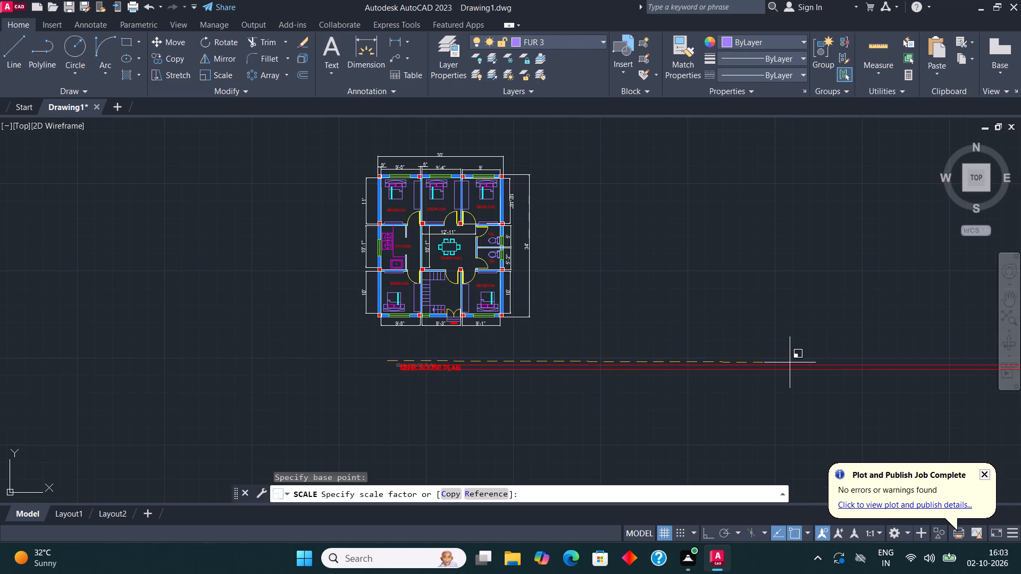
pyautogui.click(808, 364)
pyautogui.scroll(3, 399, 408)
pyautogui.scroll(-2, 405, 357)
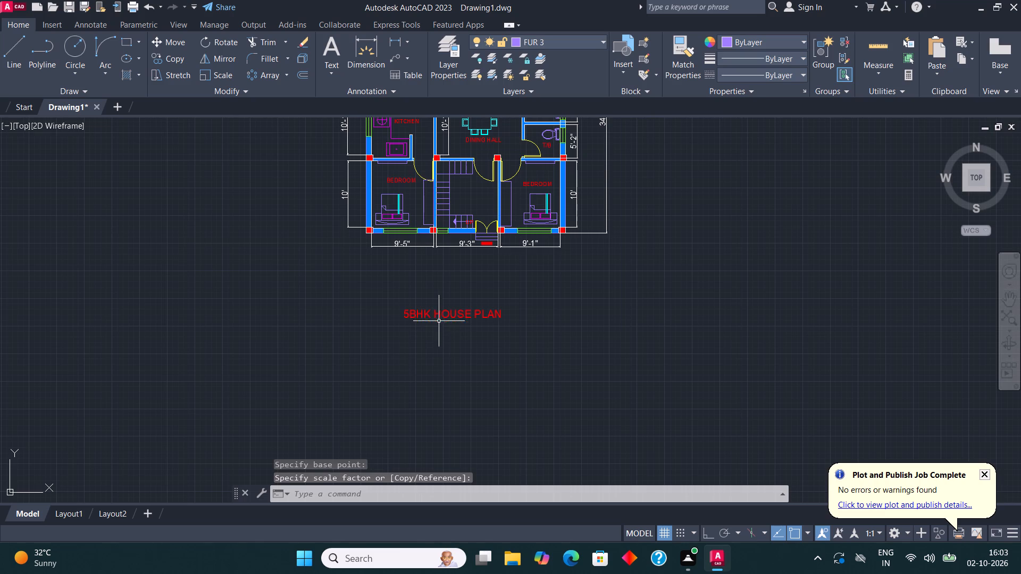
# Move the 5BHK HOUSE PLAN title up, centred just below the plan's bottom dimensions.
pyautogui.click(437, 313)
pyautogui.click(179, 43)
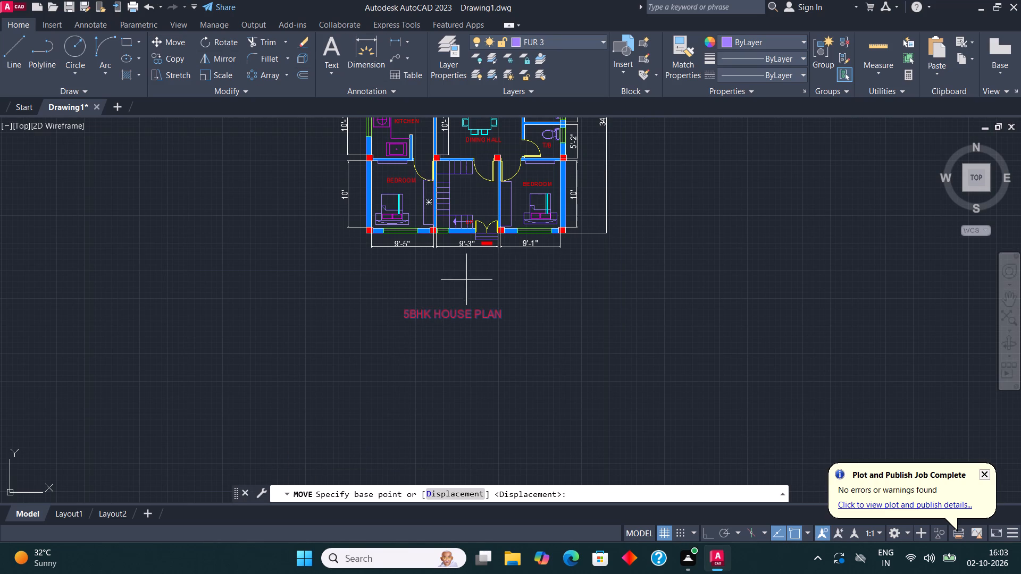
pyautogui.click(445, 316)
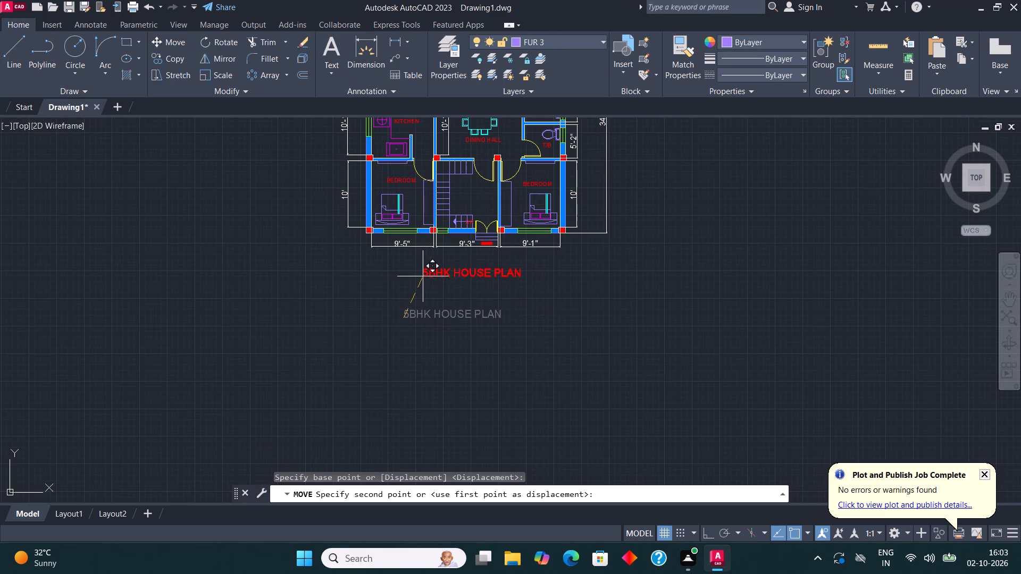
pyautogui.click(423, 276)
pyautogui.press('Escape')
pyautogui.moveTo(516, 284); pyautogui.dragTo(495, 409, button='middle')
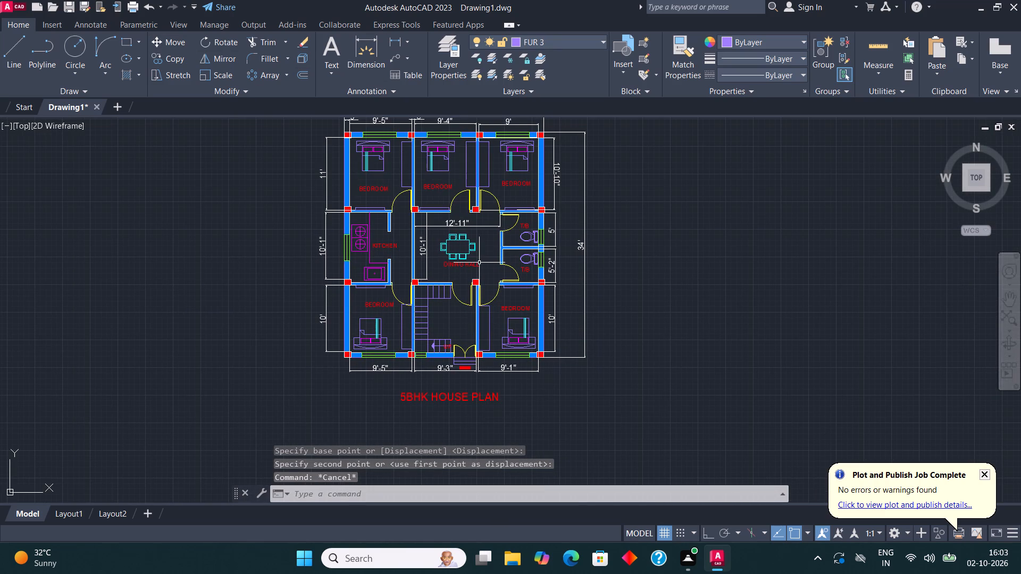
# Save the drawing as 5BHK PLAN in the Downloads folder, in AutoCAD 2018 Drawing format.
pyautogui.scroll(-1, 516, 268)
pyautogui.moveTo(517, 283); pyautogui.dragTo(517, 292, button='middle')
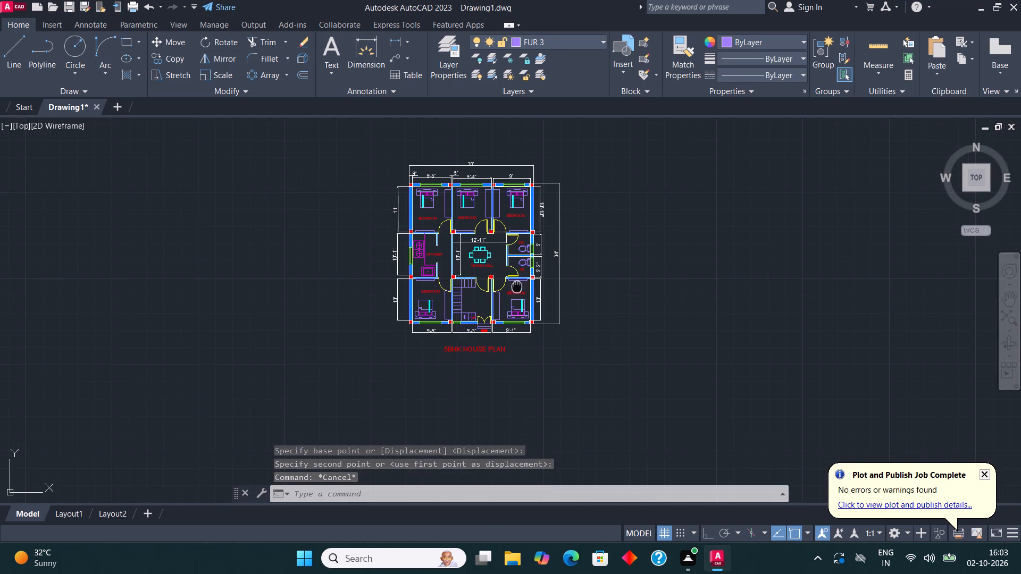
pyautogui.moveTo(517, 292); pyautogui.dragTo(509, 320, button='middle')
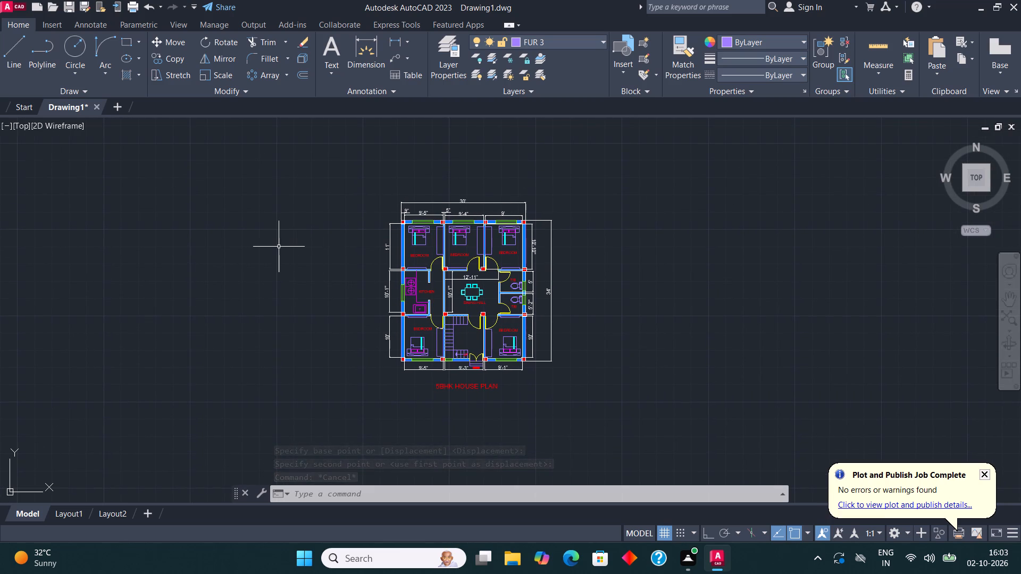
pyautogui.hotkey('ctrl', 's')
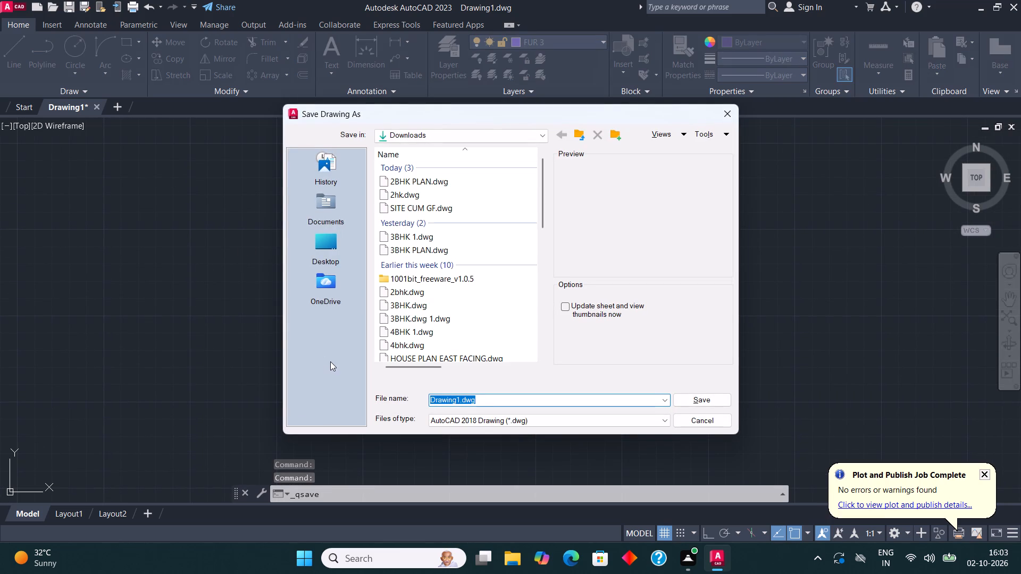
pyautogui.press('5')
pyautogui.write('BHK PLAN')
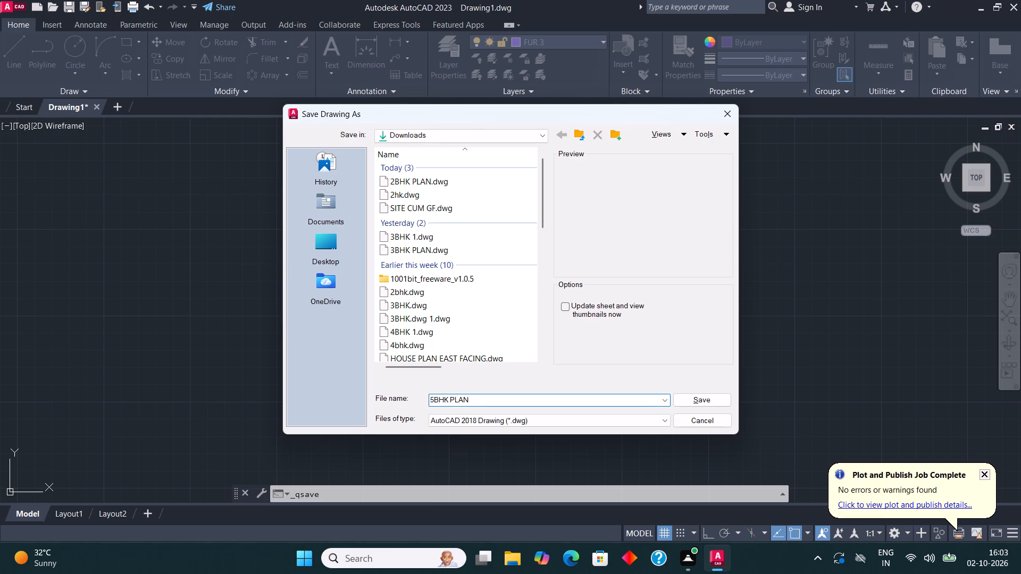
pyautogui.click(695, 398)
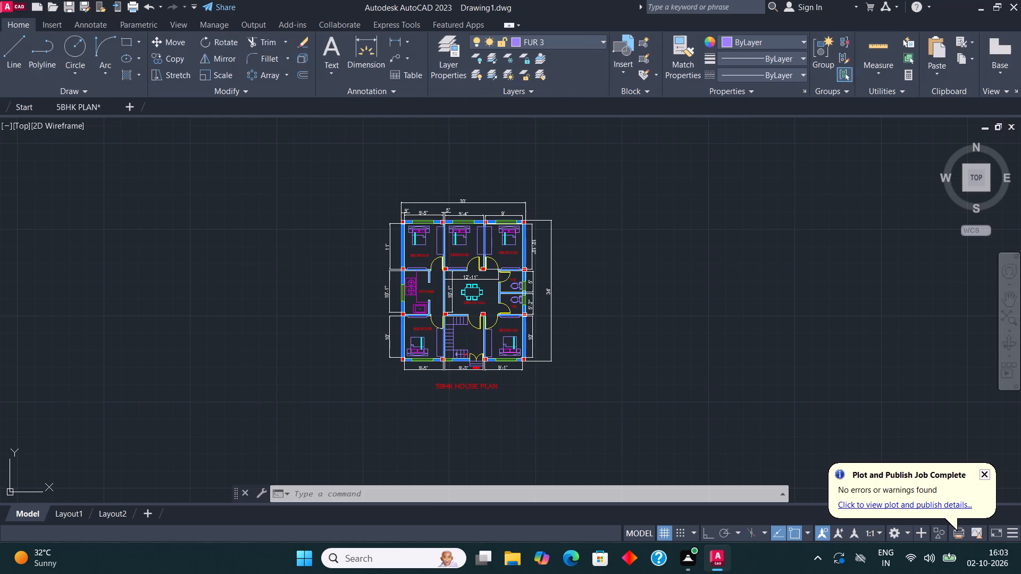
pyautogui.click(7, 4)
pyautogui.click(30, 136)
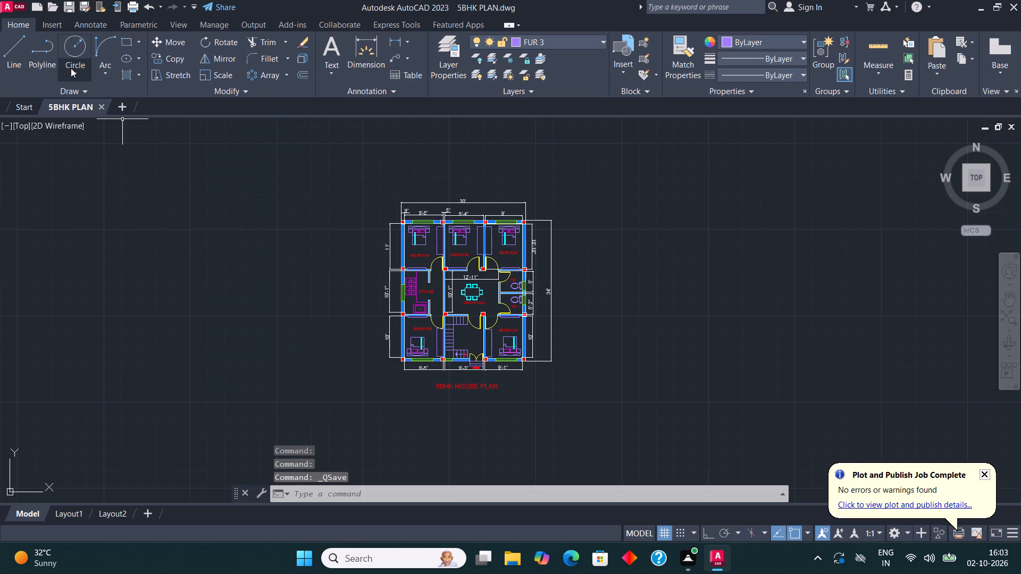
# Set up a plot with AutoCAD PDF (High Quality Print).pc3, using a Window plot area enclosing the whole plan, its dimensions and title.
pyautogui.click(9, 2)
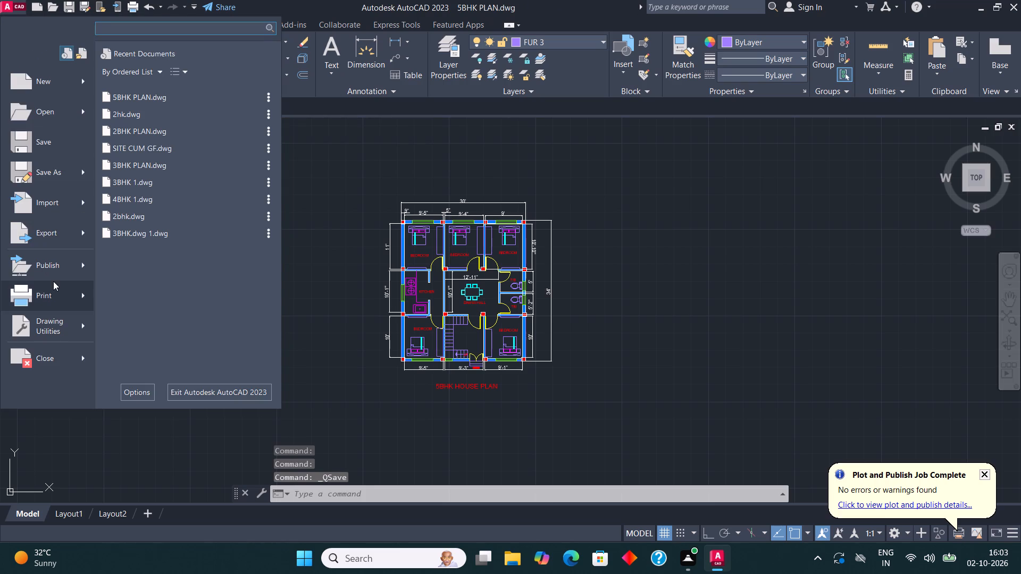
pyautogui.click(61, 292)
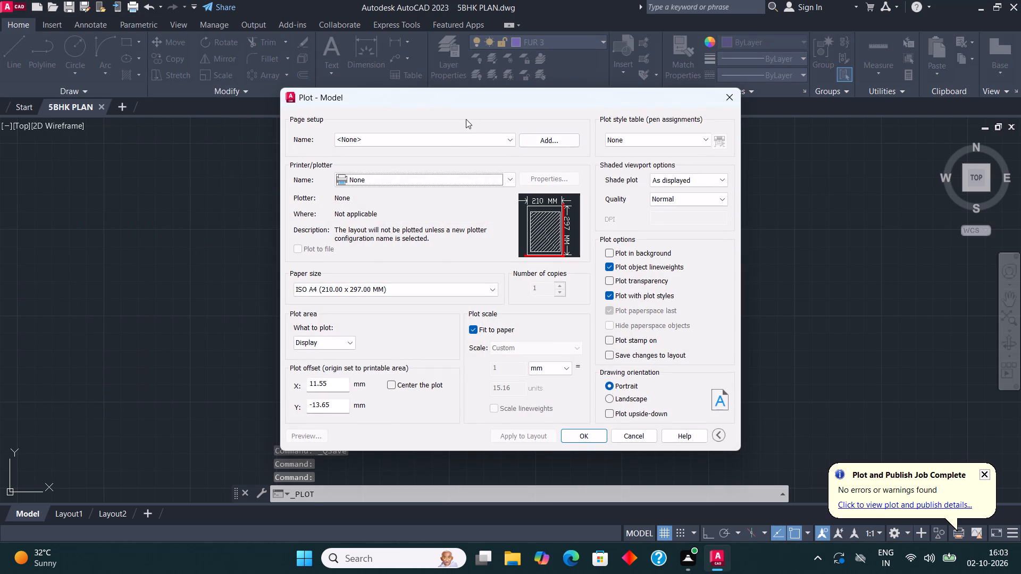
pyautogui.click(469, 178)
pyautogui.click(445, 241)
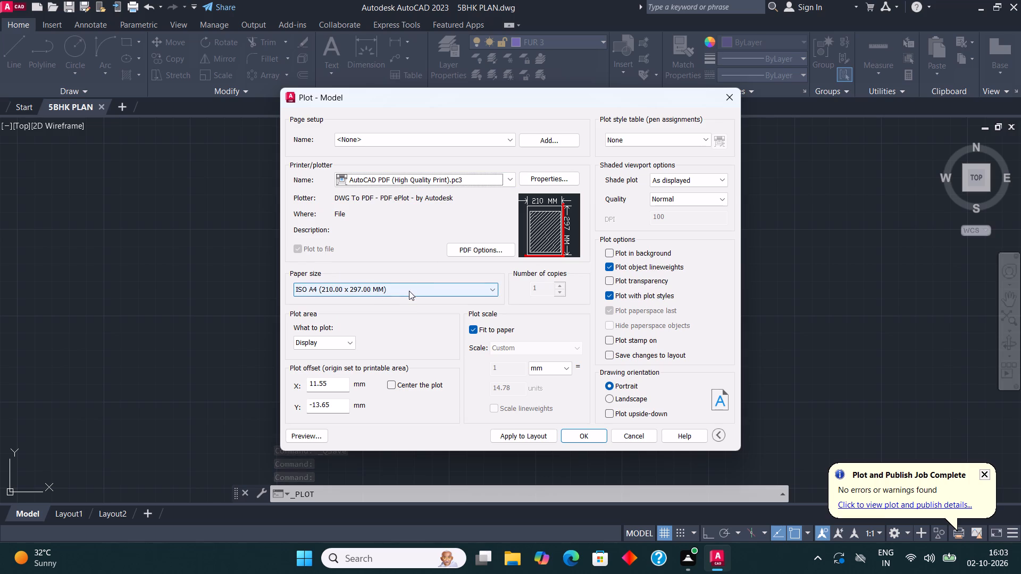
pyautogui.click(339, 344)
pyautogui.click(345, 384)
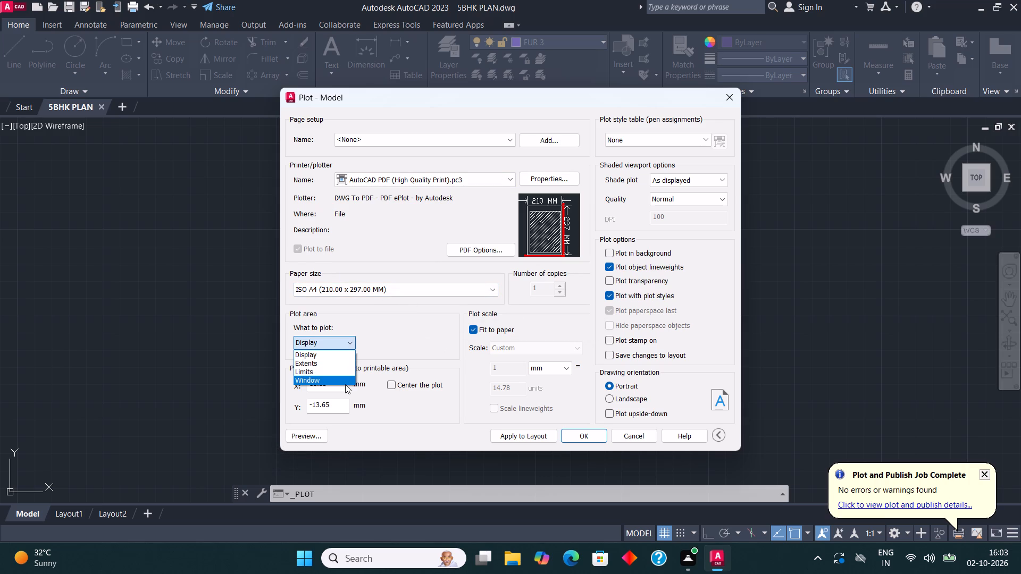
pyautogui.click(340, 377)
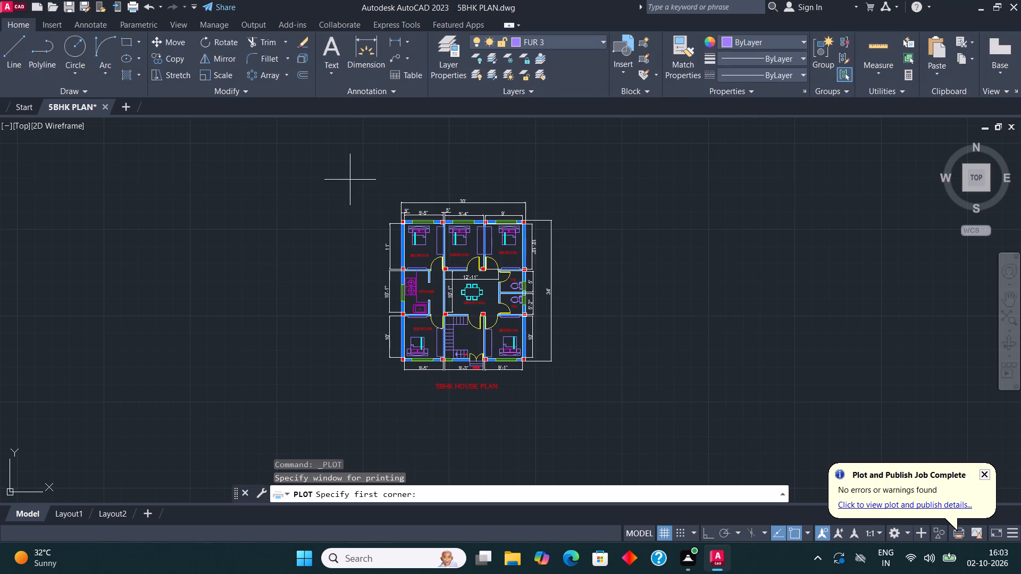
pyautogui.moveTo(347, 171); pyautogui.dragTo(606, 423)
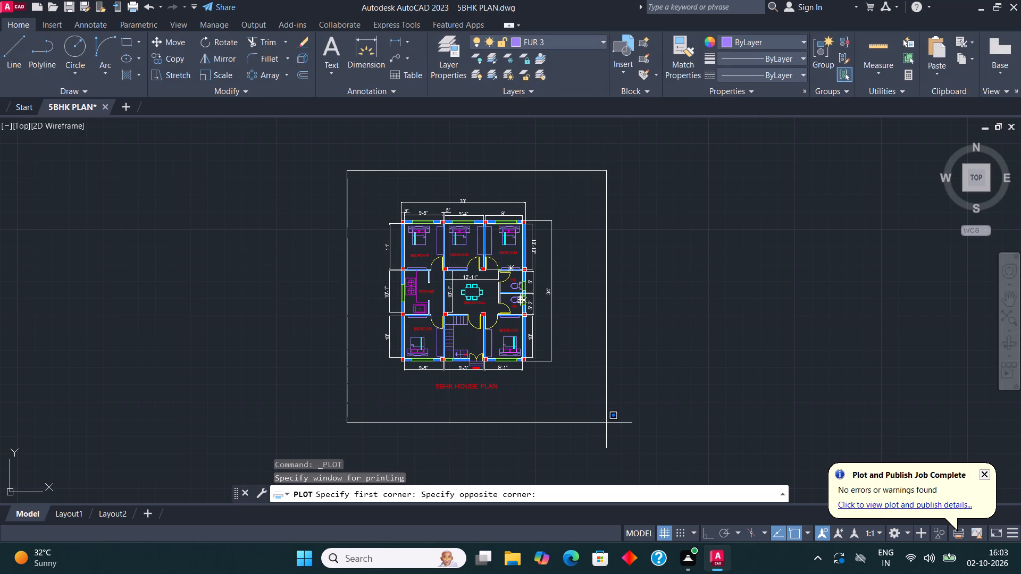
pyautogui.click(606, 423)
# Plot to 5BHK PLAN-Model.pdf in the Downloads folder, check the plan and title in the opened PDF, and close it.
pyautogui.click(582, 438)
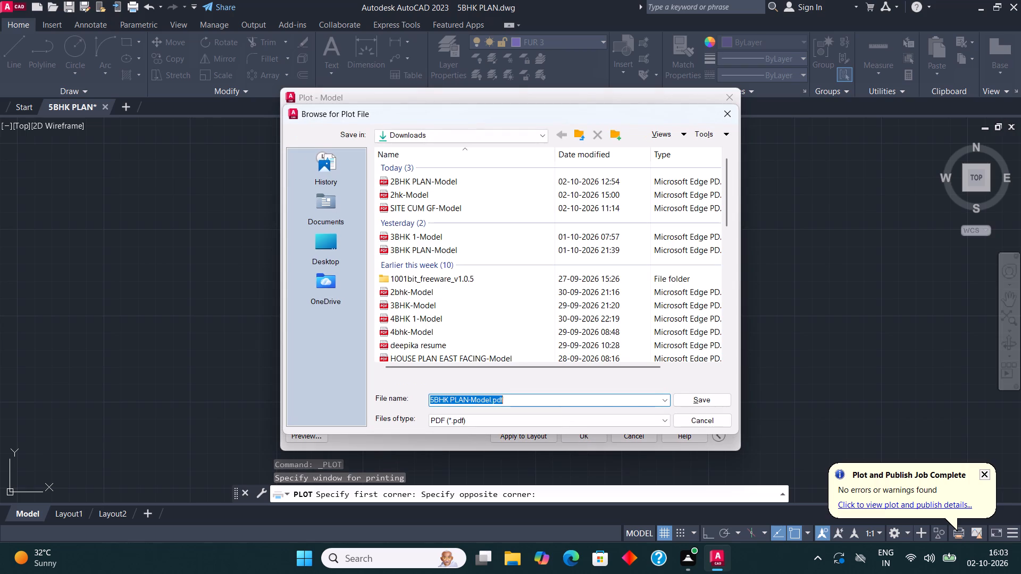
pyautogui.click(697, 401)
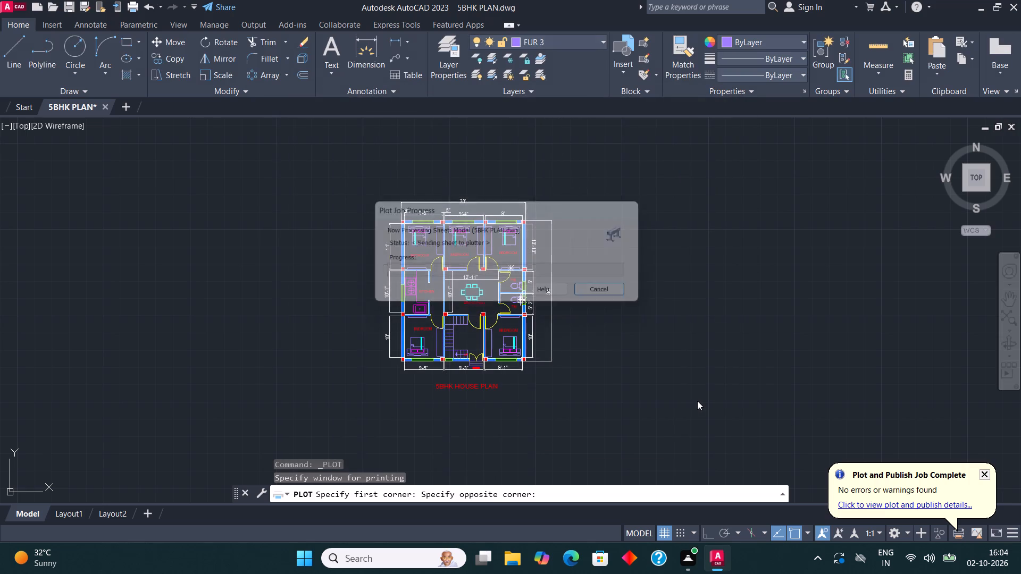
pyautogui.scroll(-1, 652, 377)
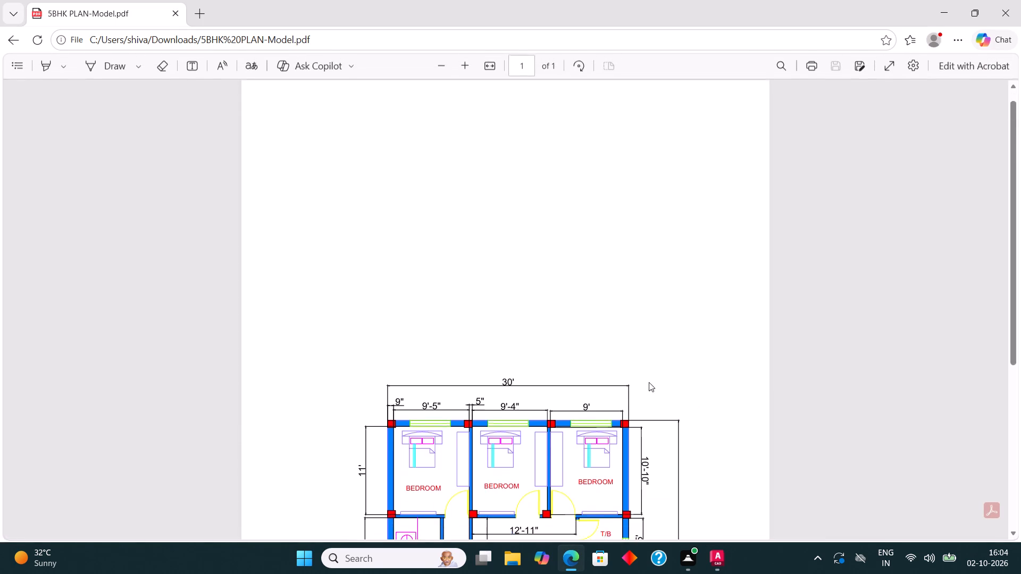
pyautogui.scroll(-1, 649, 382)
pyautogui.scroll(-3, 637, 331)
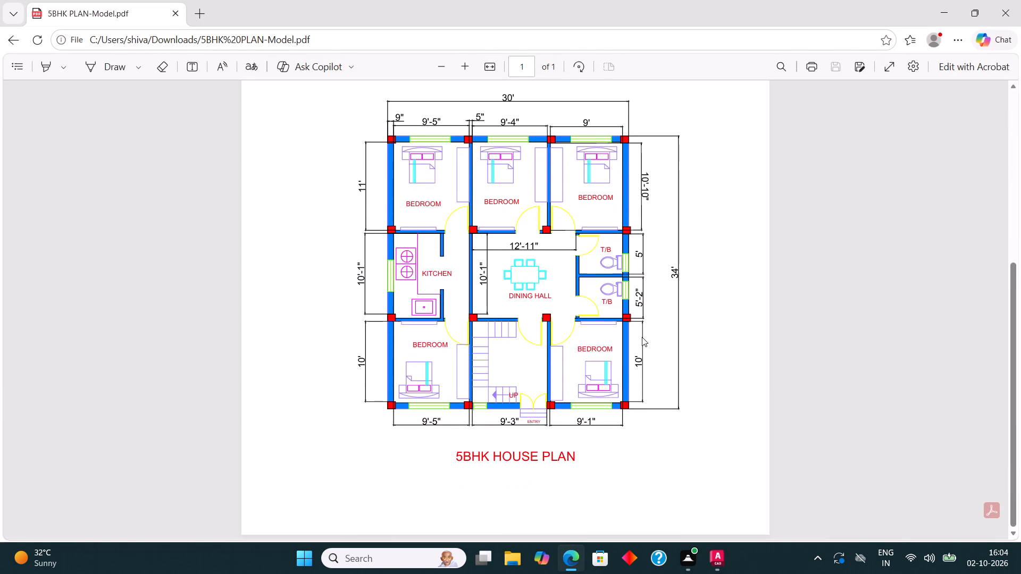
pyautogui.click(1007, 13)
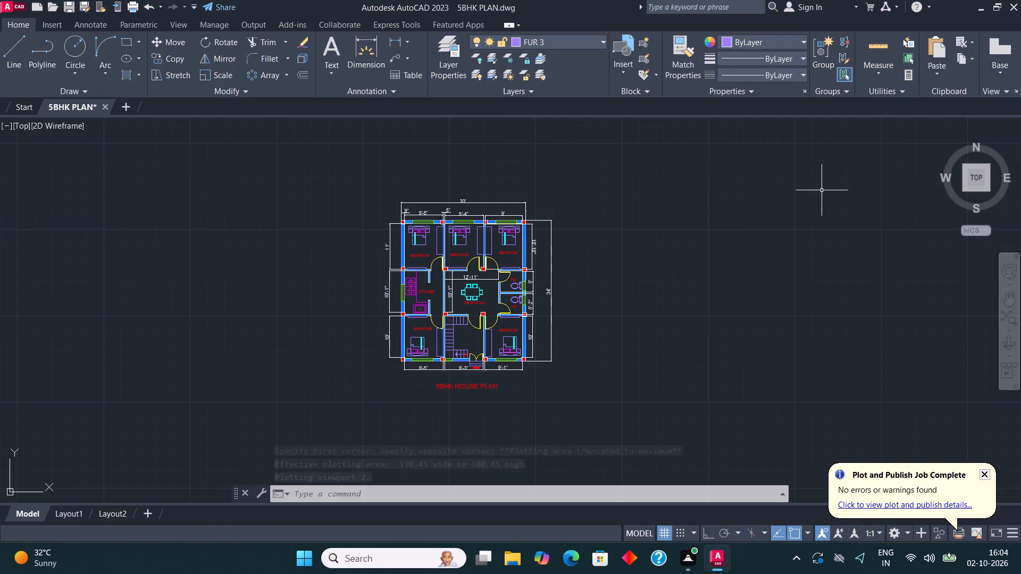
# Export the drawing as a DWF file named 5BHK PLAN.dwf in the Downloads folder.
pyautogui.click(6, 0)
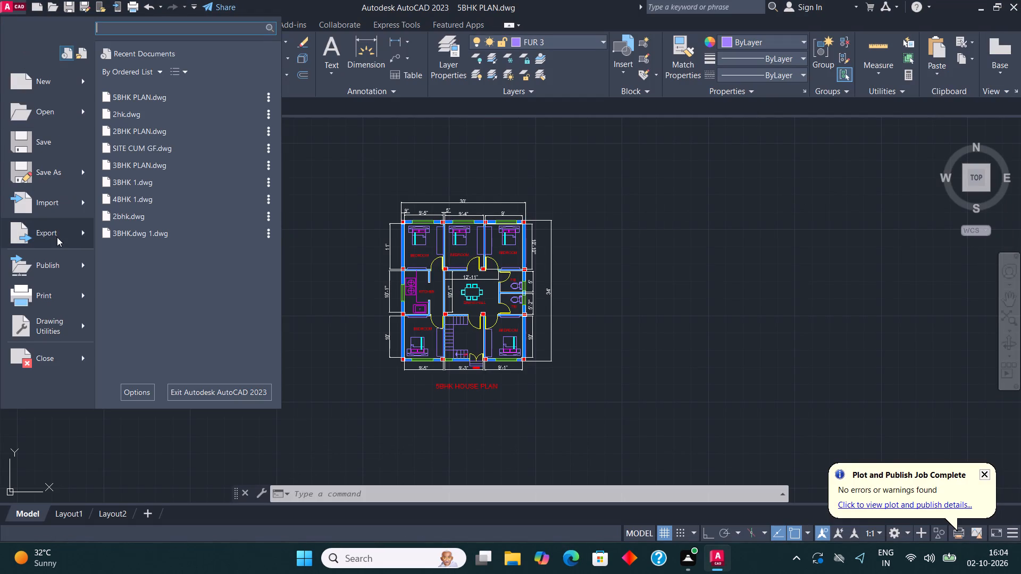
pyautogui.click(53, 239)
pyautogui.click(173, 99)
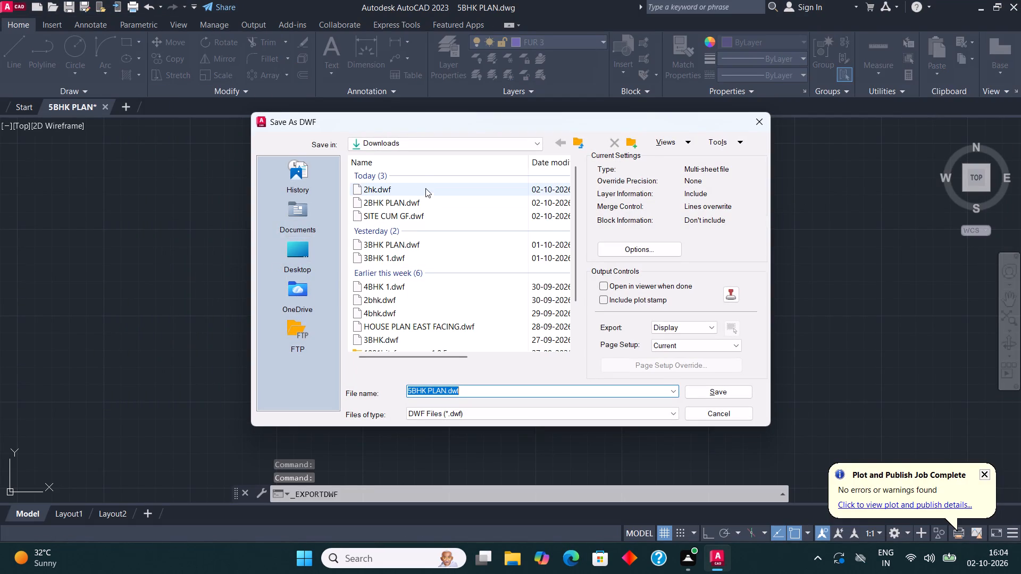
pyautogui.click(718, 395)
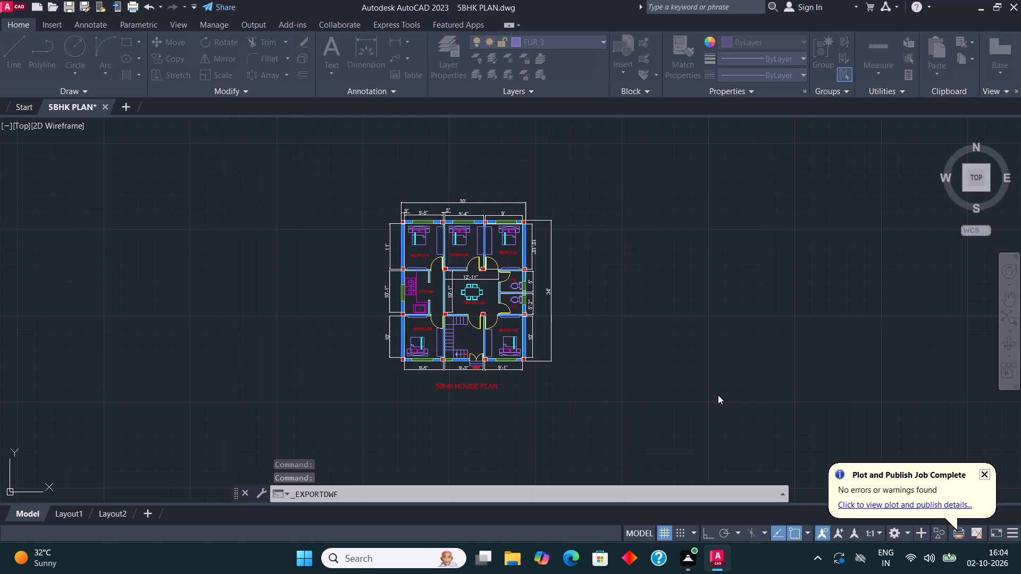